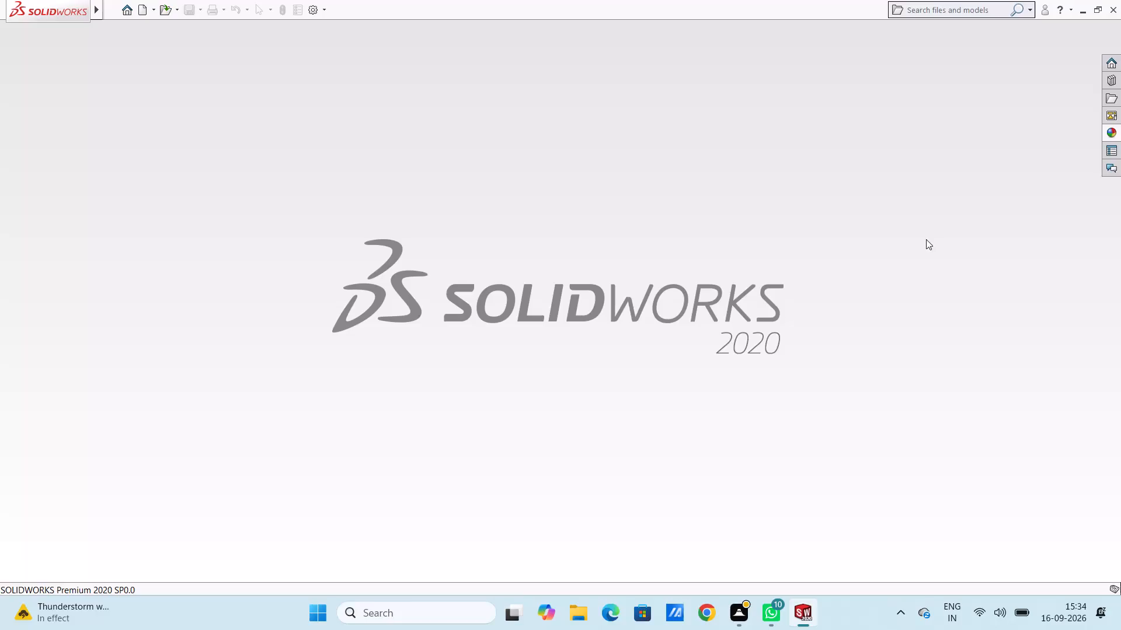
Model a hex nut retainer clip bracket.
Create a new part document.
left_click(104, 57)
left_click(142, 13)
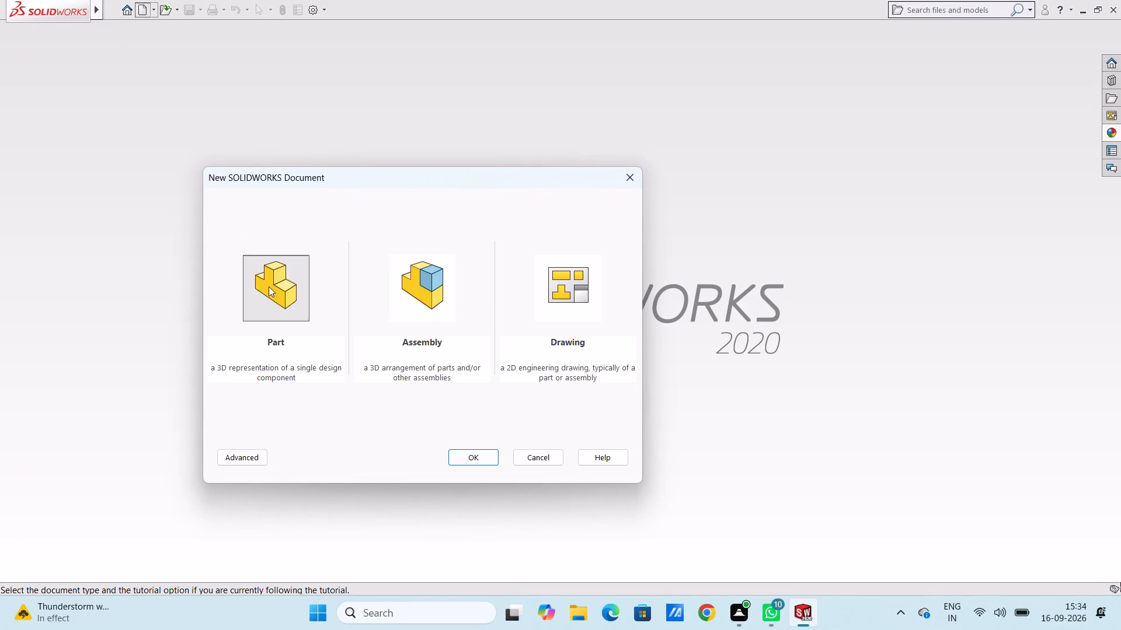
left_click(479, 460)
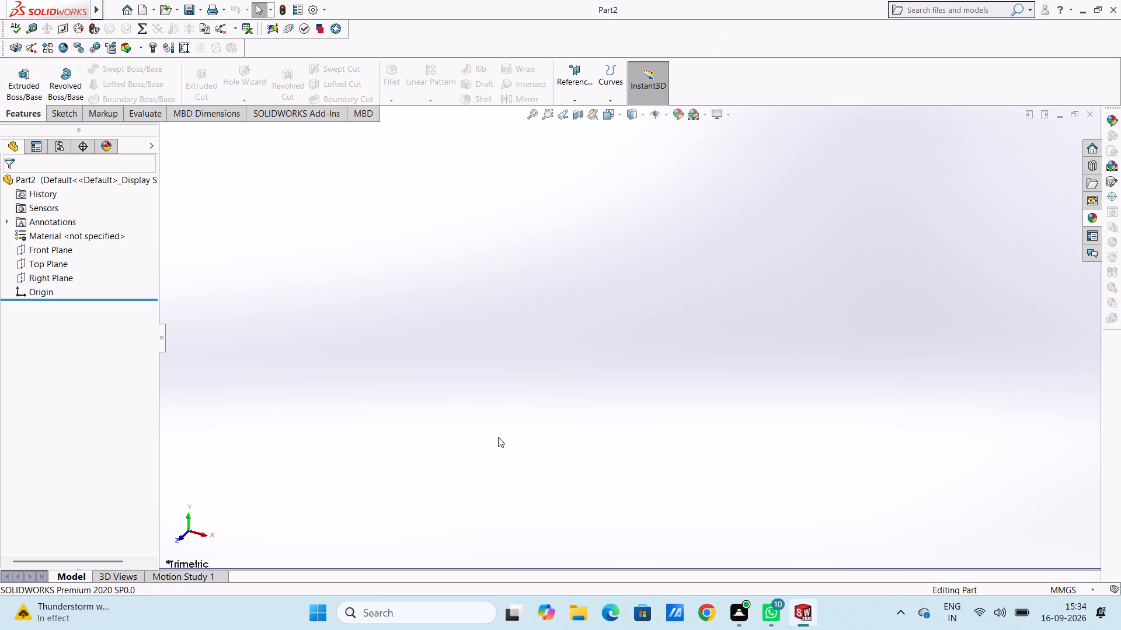
Start a new sketch on the Top Plane.
left_click(64, 114)
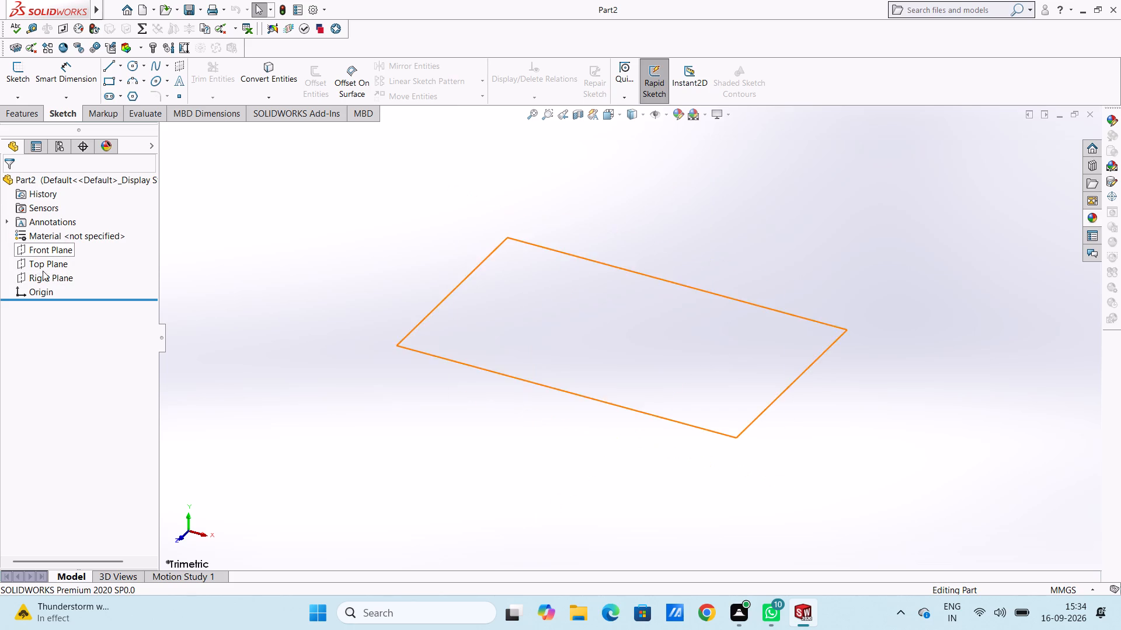
left_click(47, 267)
left_click(62, 251)
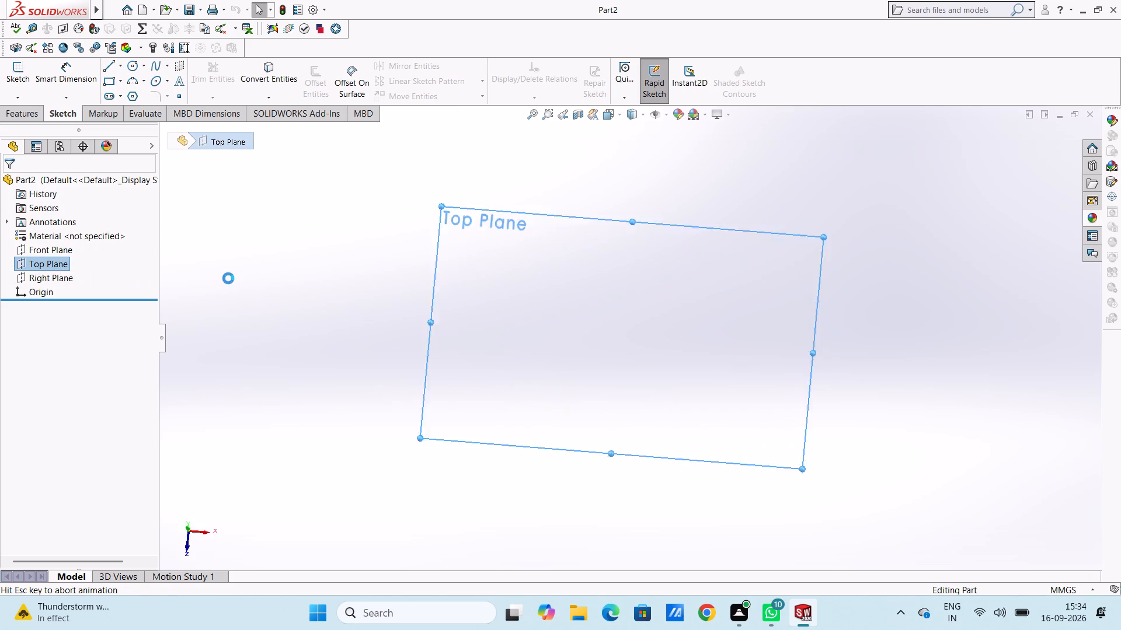
left_click(232, 274)
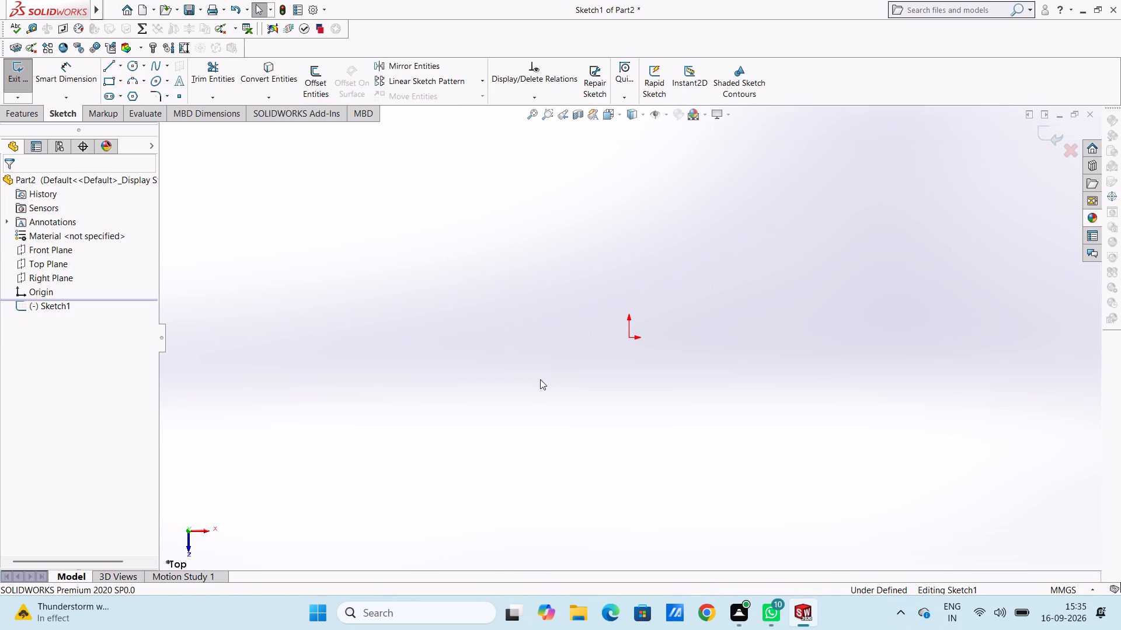
Sketch a horizontal midpoint line centred on the origin, extending 20 mm to each side.
left_click(120, 64)
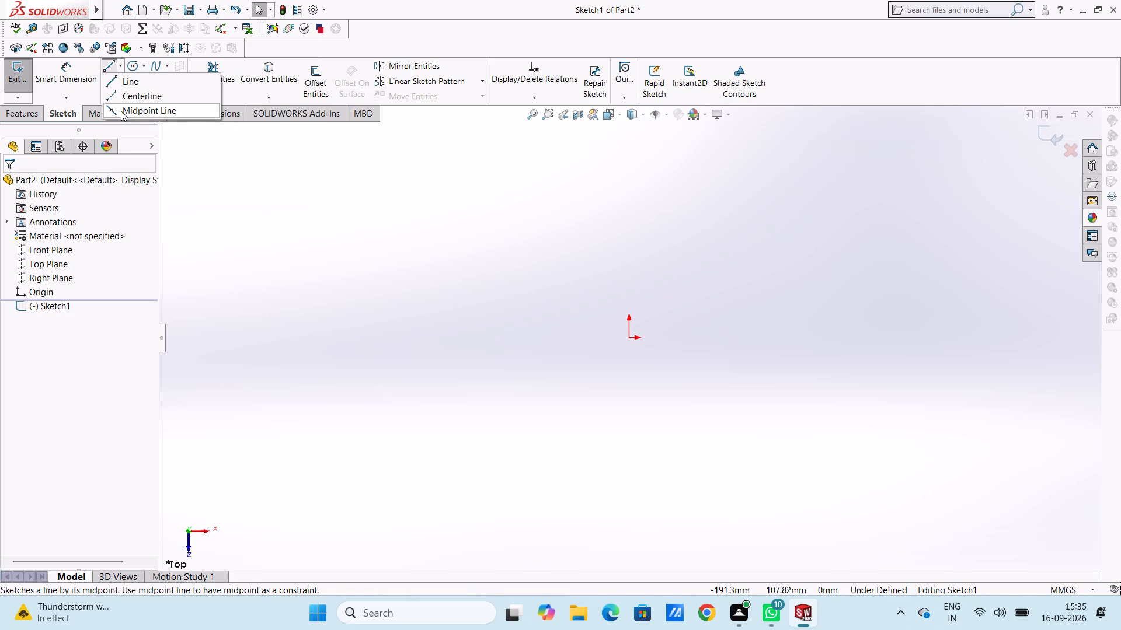
left_click(121, 111)
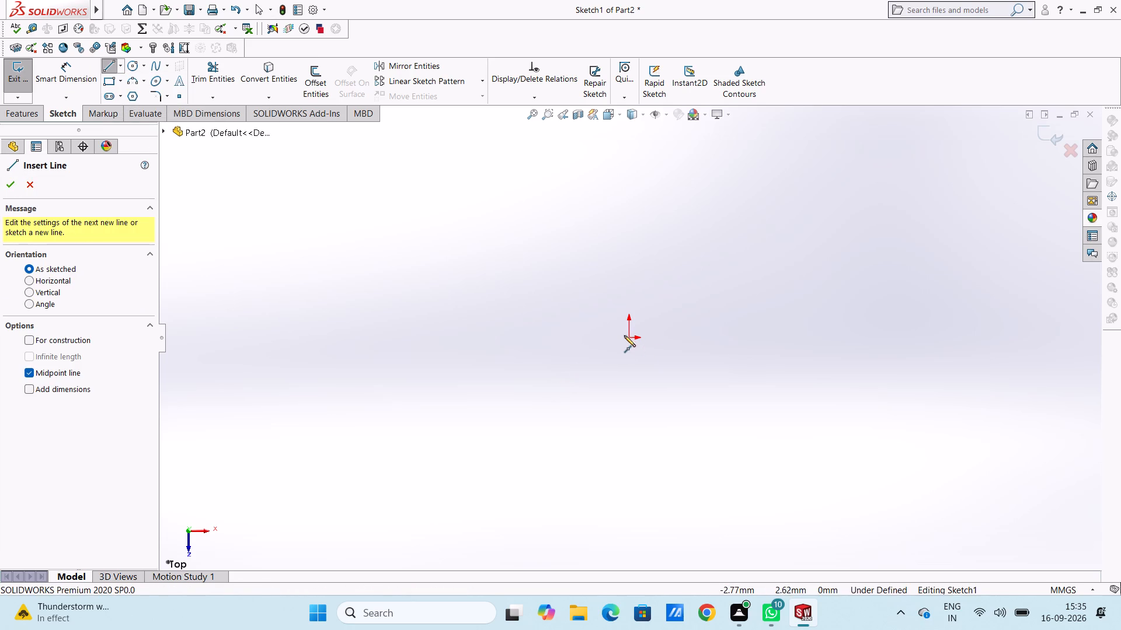
left_click(629, 338)
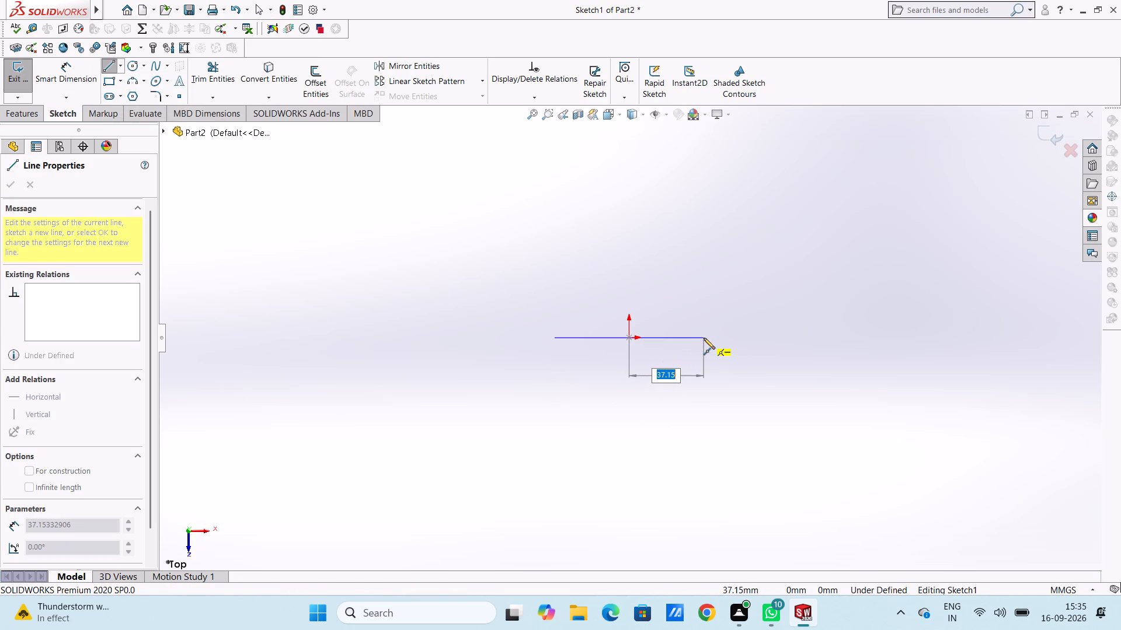
type("20")
key("Return")
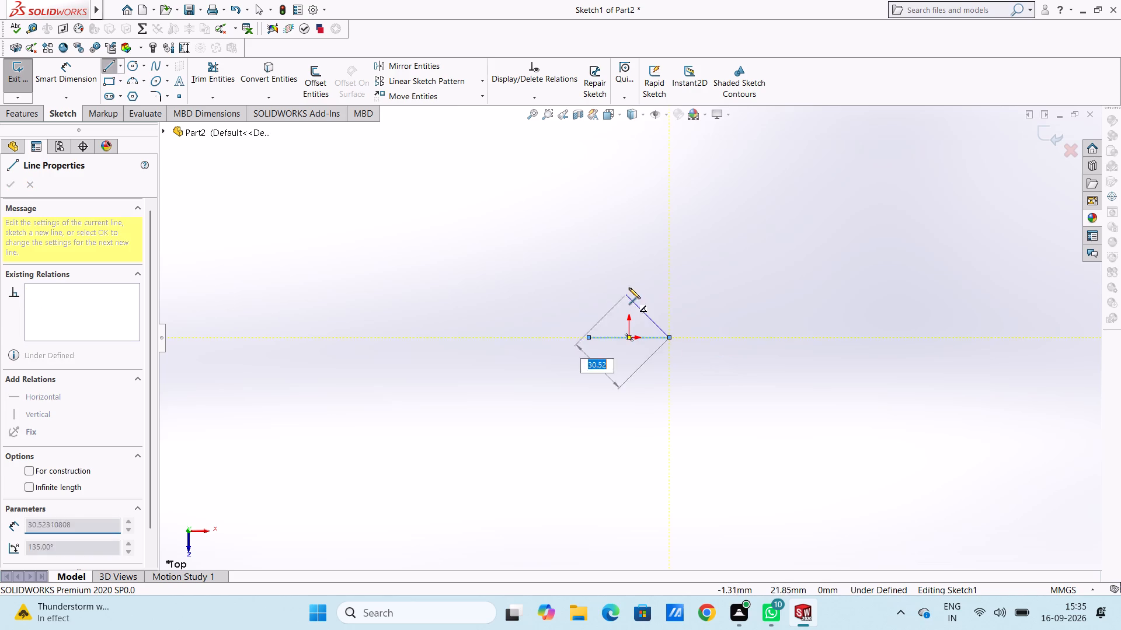
scroll(630, 302, "down", 3)
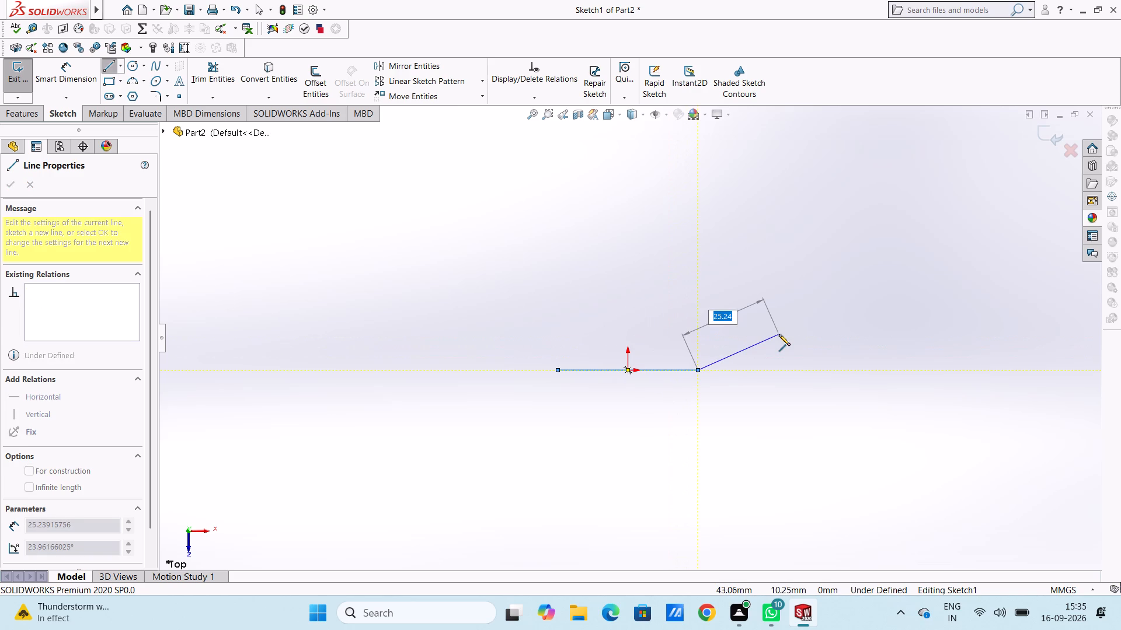
key("Escape")
key("Escape")
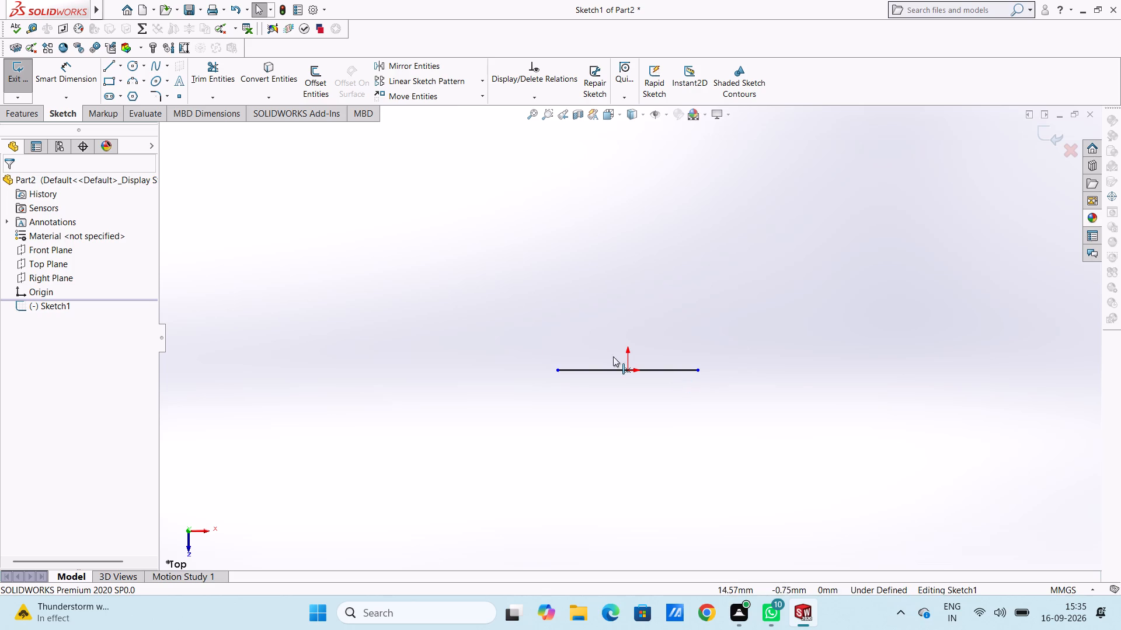
Dimension the distance from the line's left endpoint to the origin at 20 mm.
left_click(58, 63)
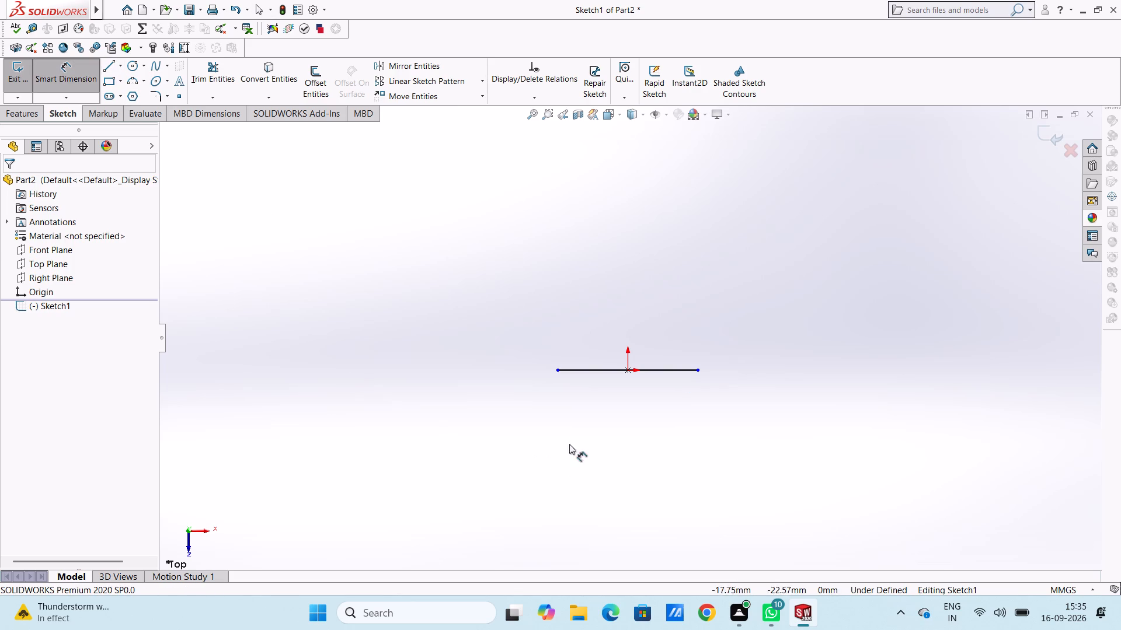
left_click(559, 370)
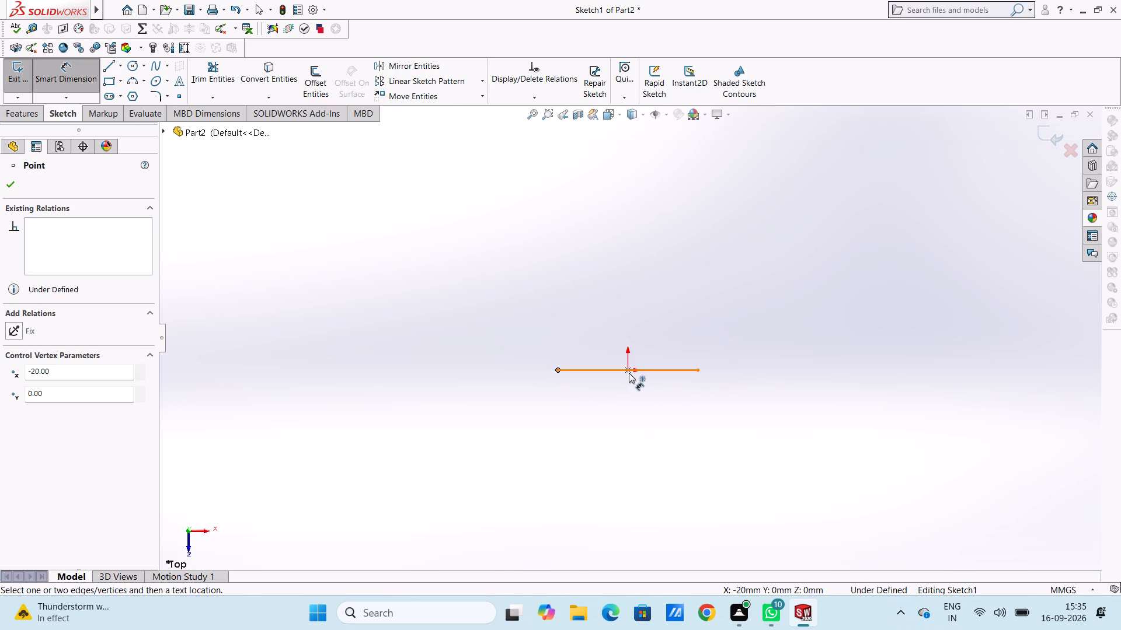
left_click(626, 372)
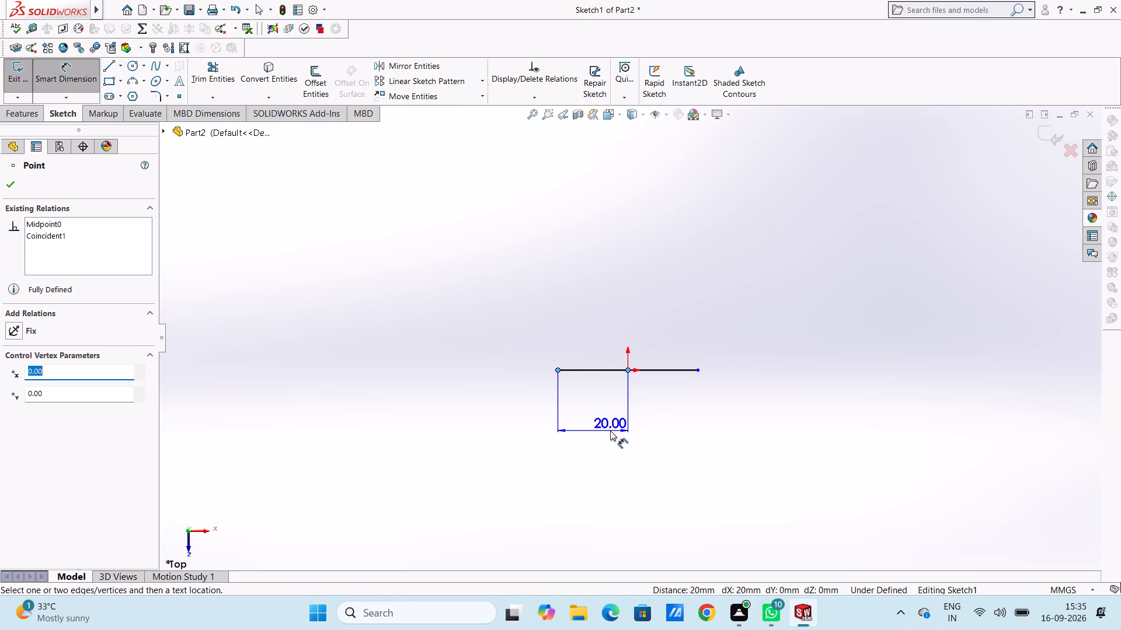
left_click(610, 430)
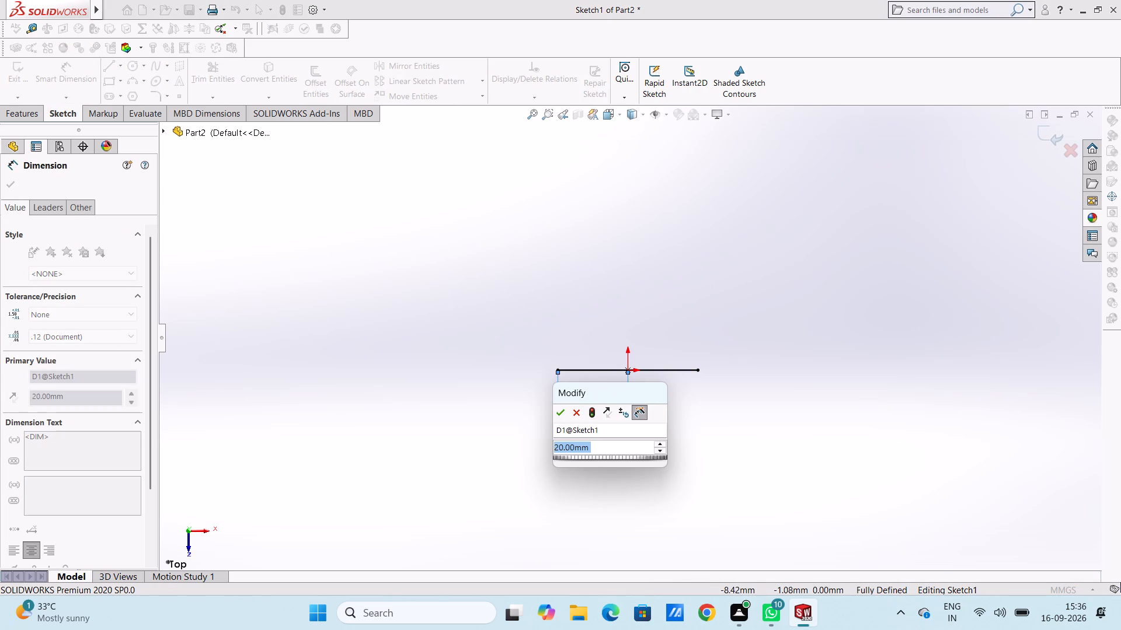
left_click(562, 414)
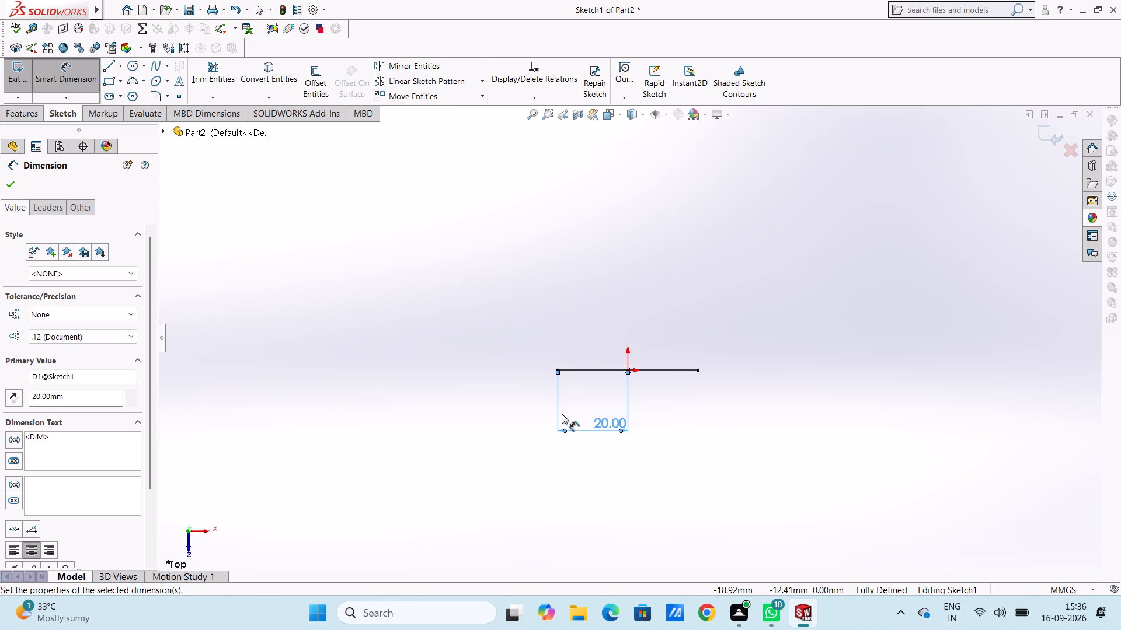
left_click(666, 395)
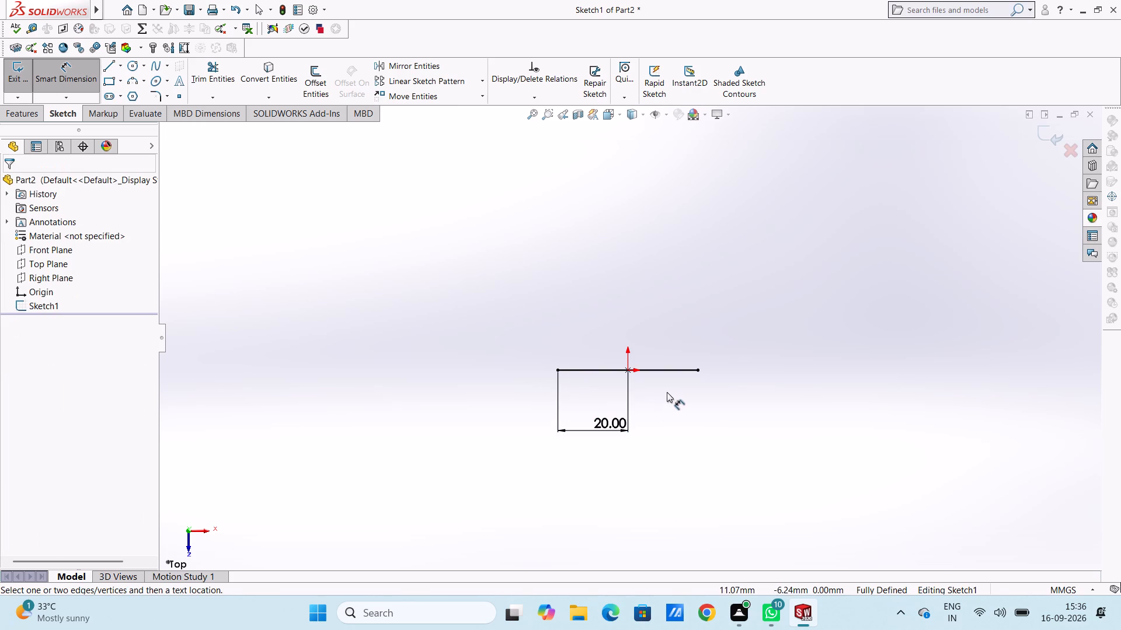
Sketch a second horizontal midpoint line centred on the origin over the first, extending 12 mm to each side.
left_click(120, 67)
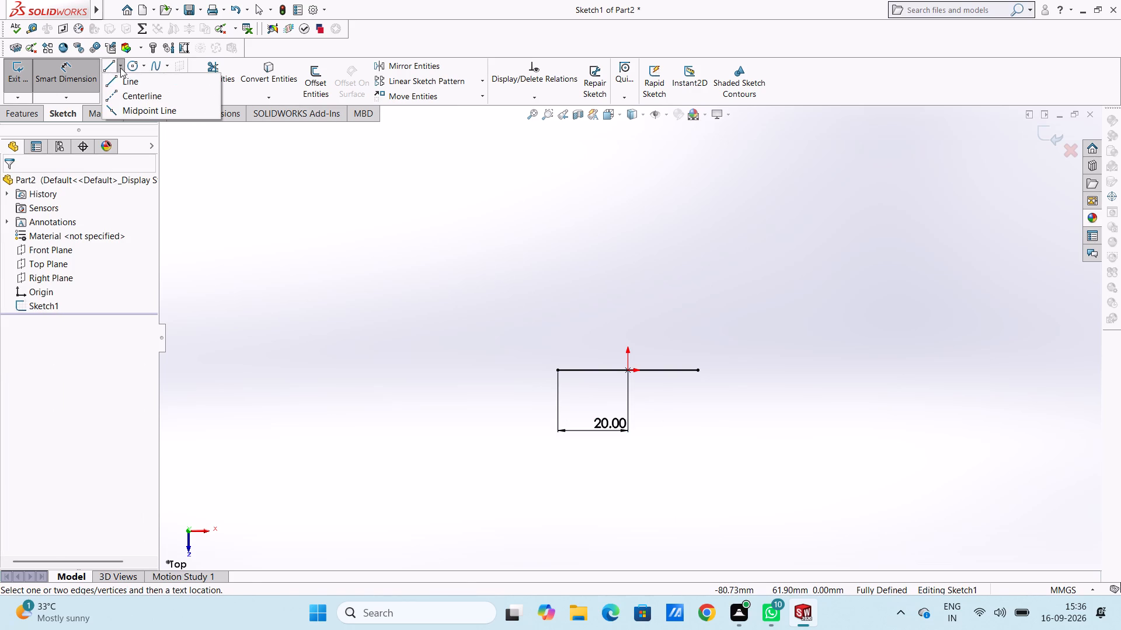
left_click(126, 110)
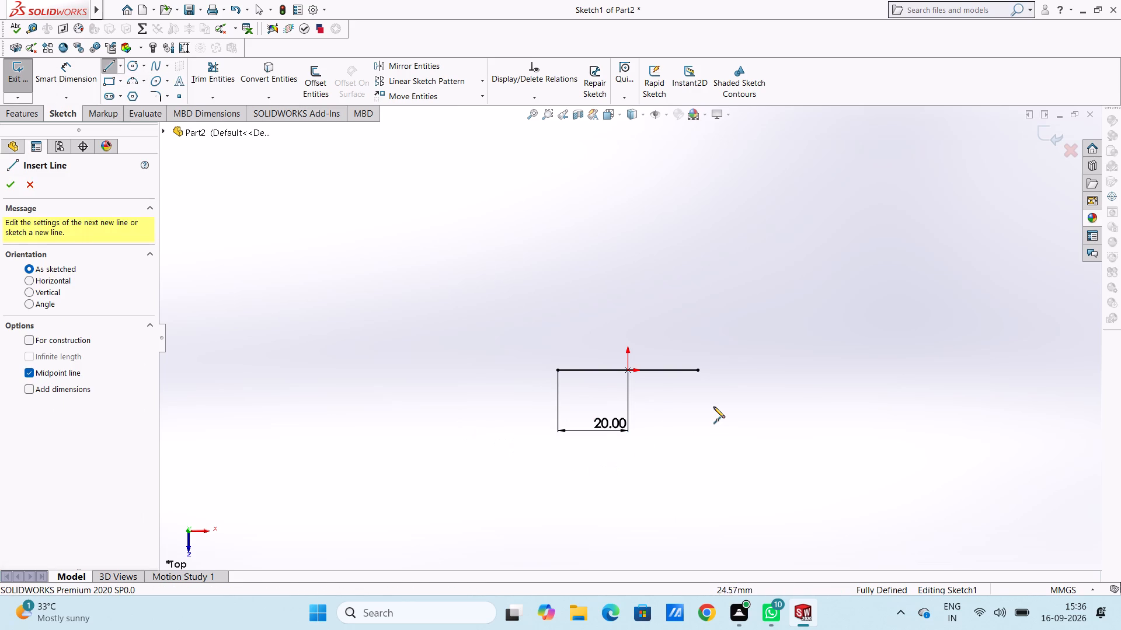
scroll(712, 405, "down", 2)
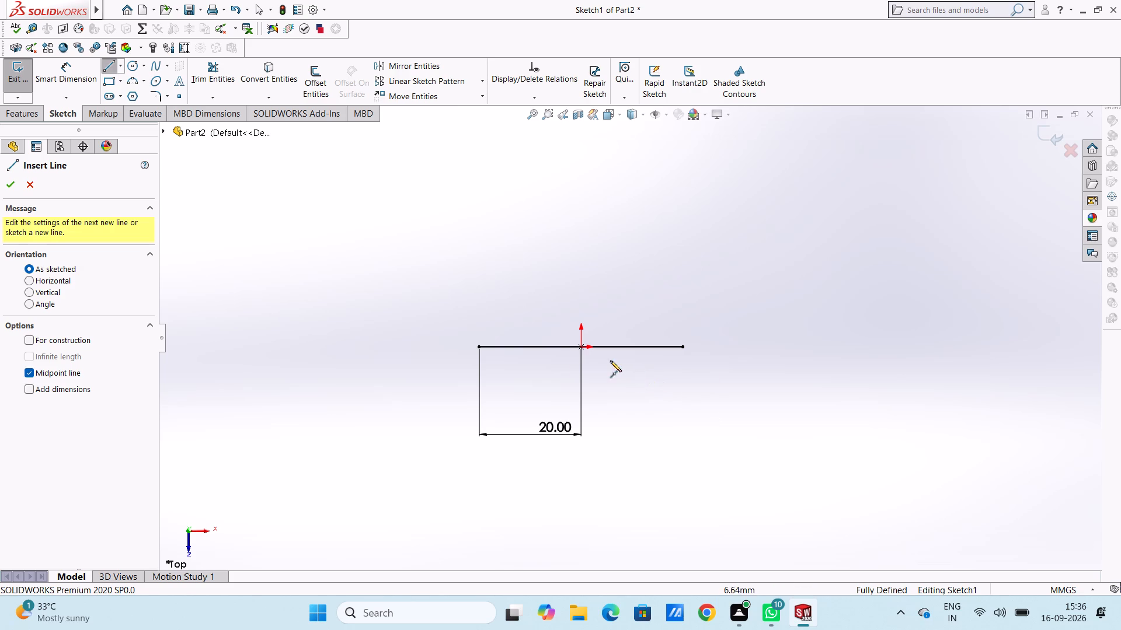
left_click(584, 348)
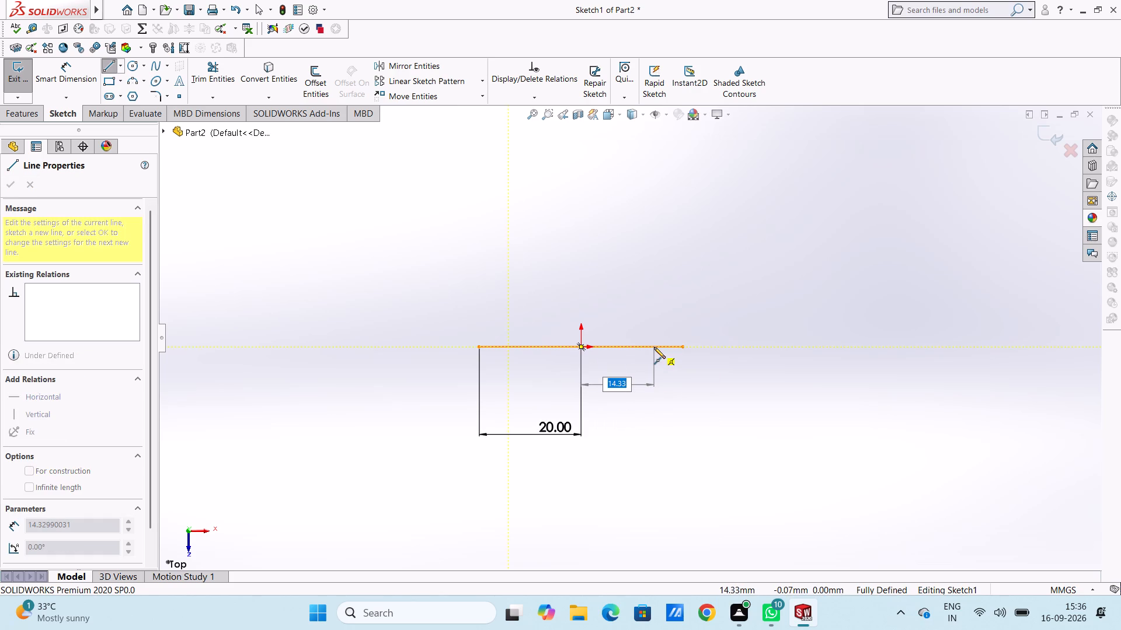
type("12")
key("Return")
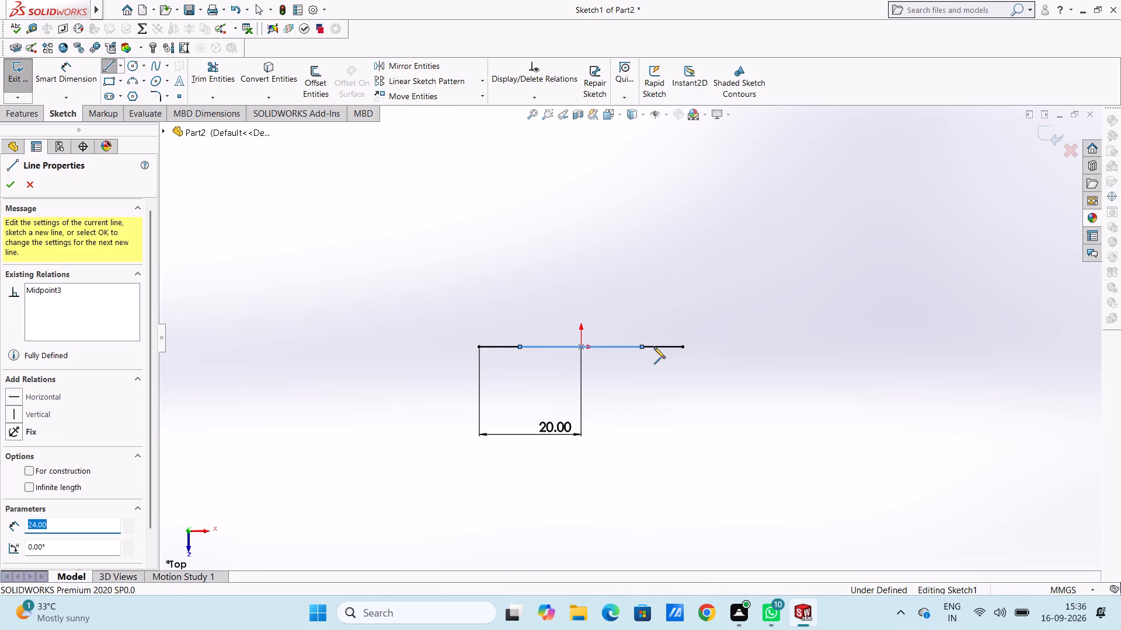
key("Escape")
key("Escape")
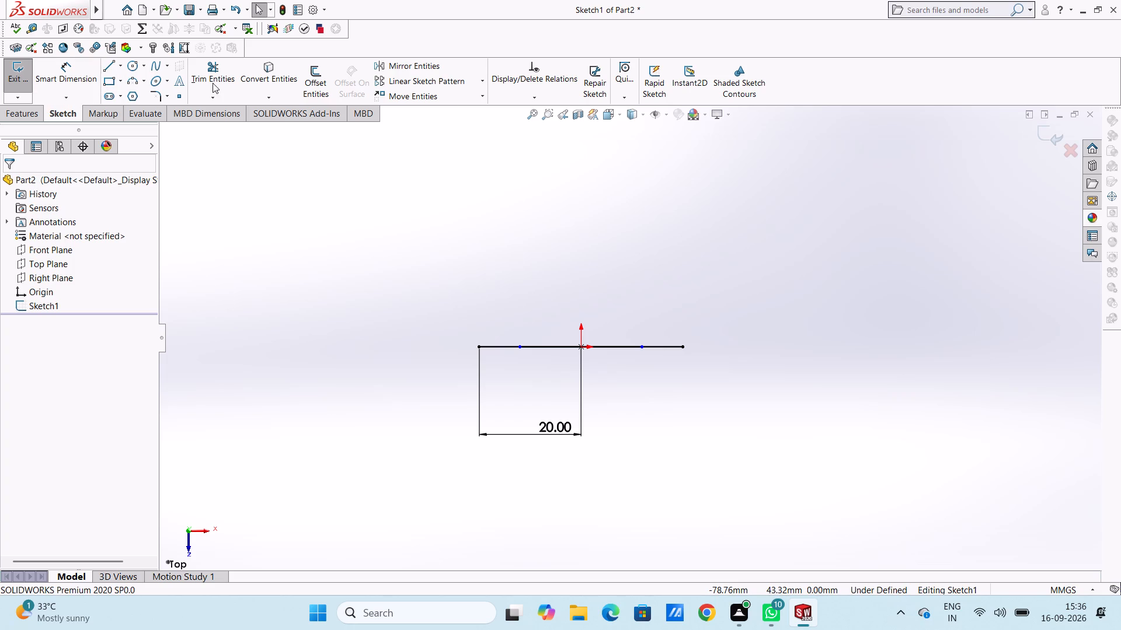
Offset the 40 mm horizontal line bi-directionally by 1 mm, with dimensions added.
left_click(321, 76)
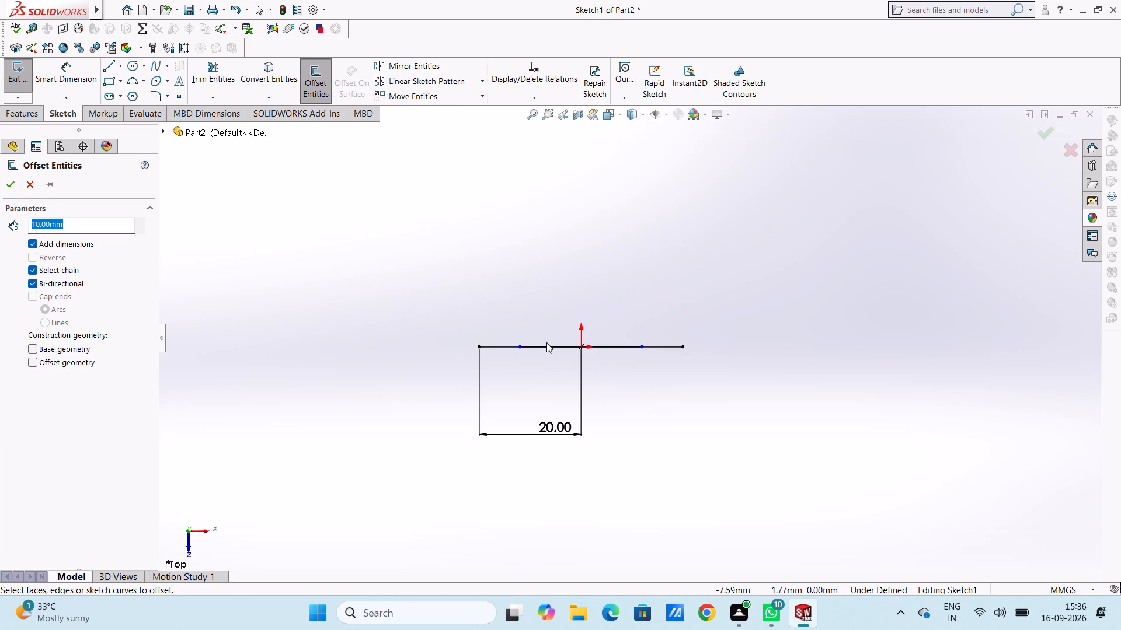
left_click(549, 348)
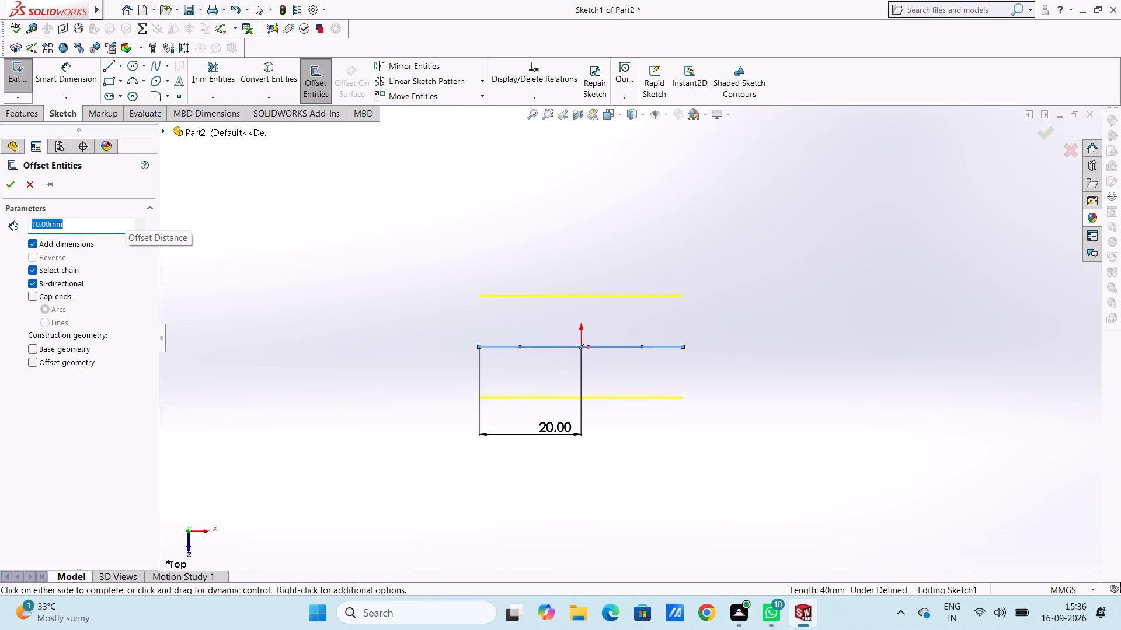
key("2")
key("Return")
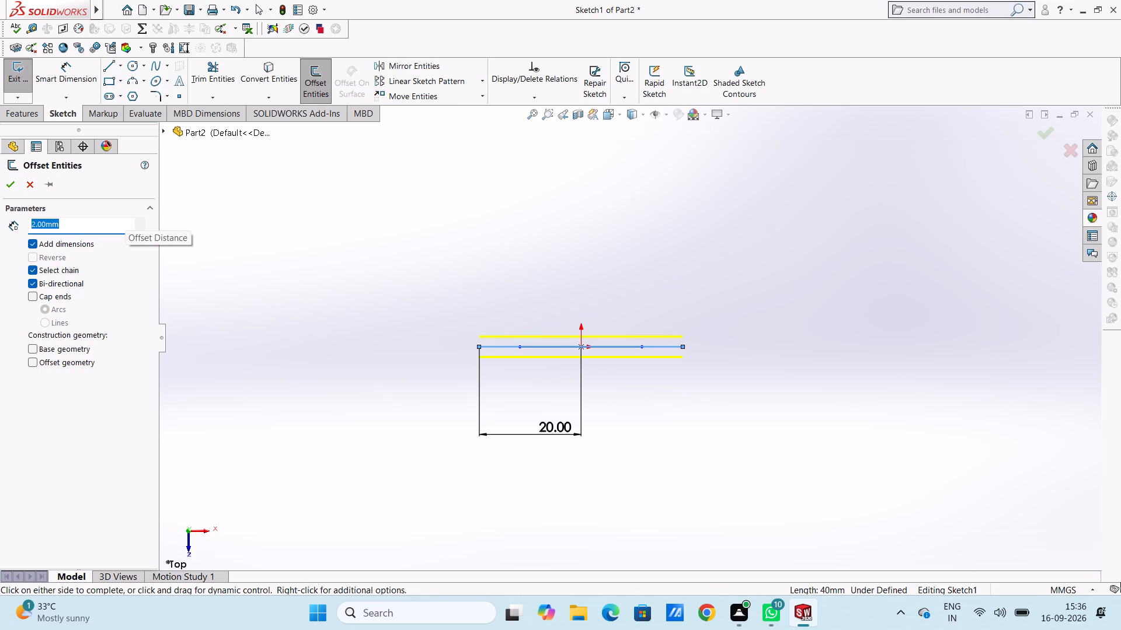
key("1")
type(".5")
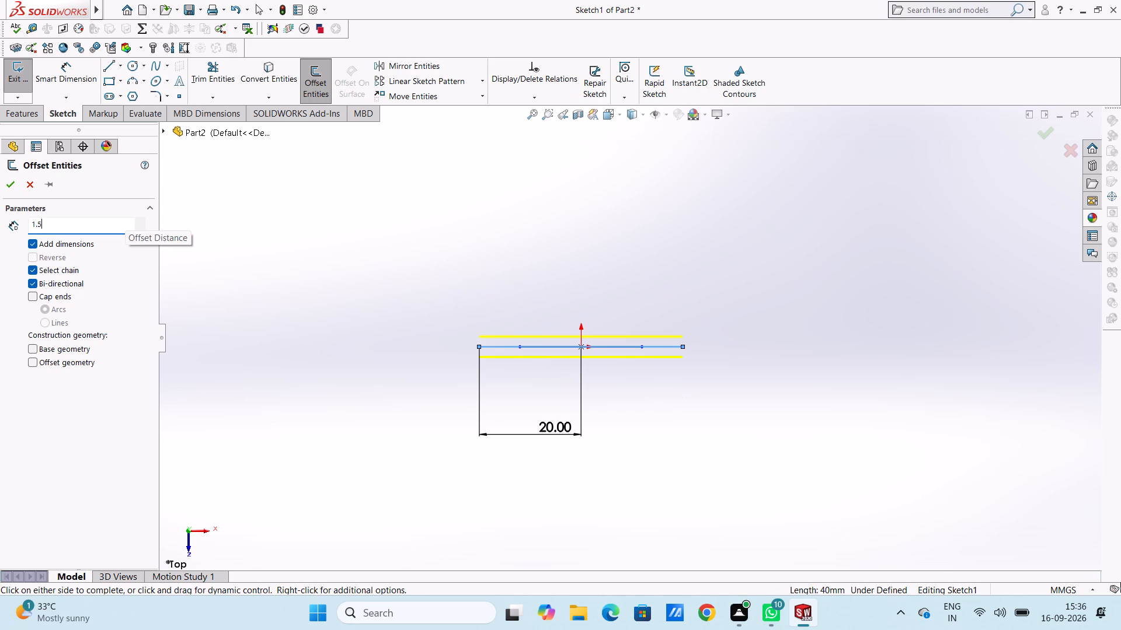
key("Return")
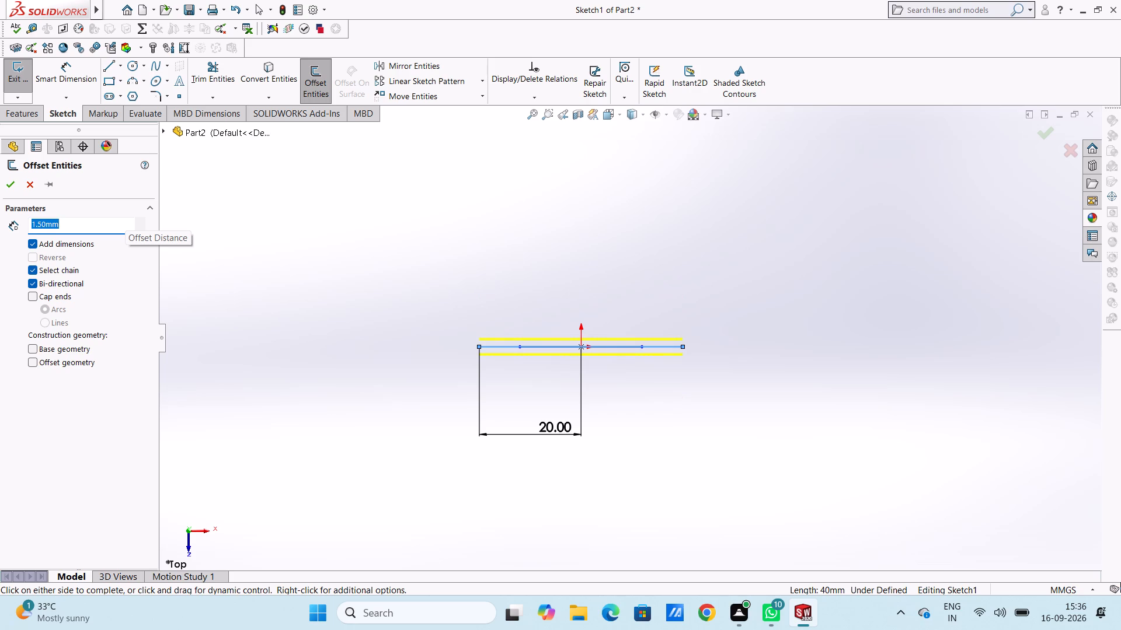
key("1")
key("Return")
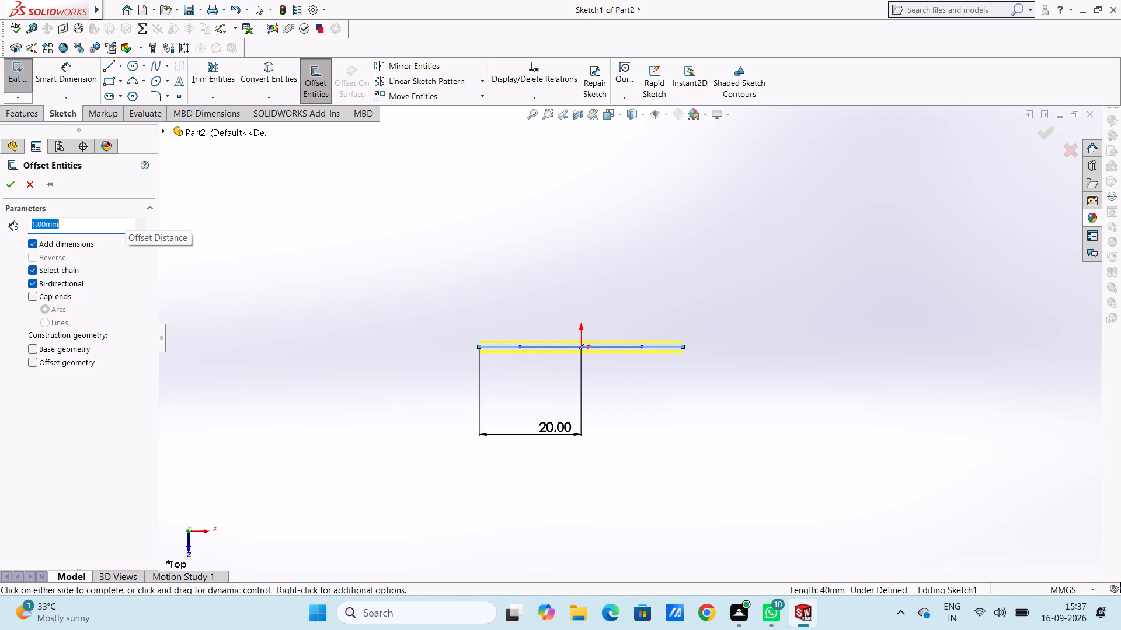
left_click(6, 187)
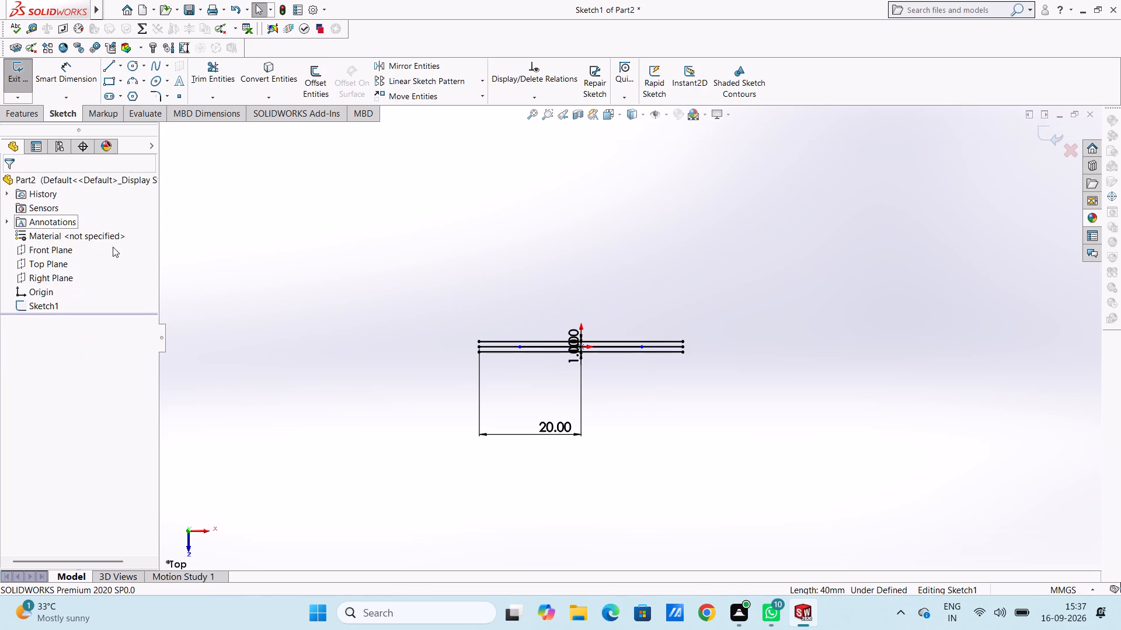
Sketch a 2 mm vertical line joining the two offset lines through the left endpoint of the shorter centre line.
scroll(620, 337, "down", 4)
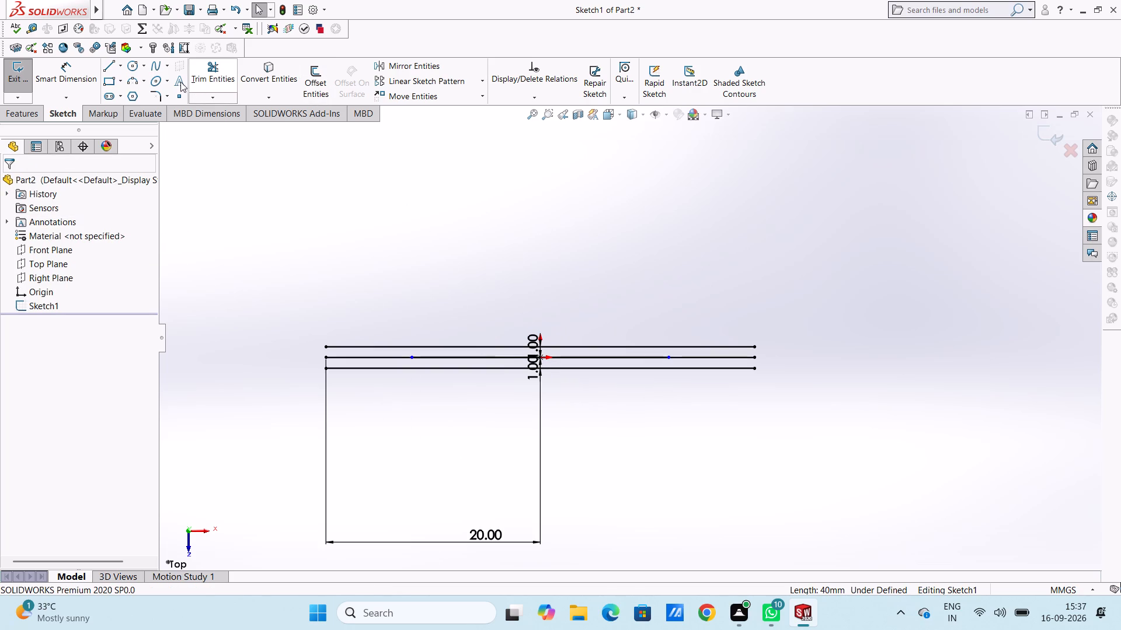
left_click(109, 66)
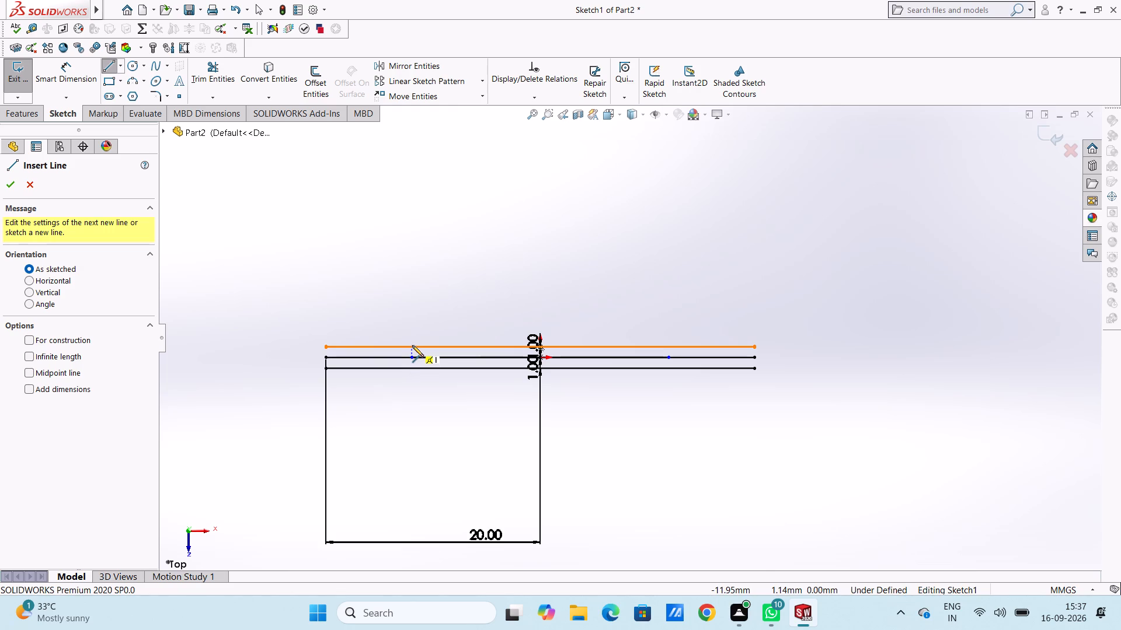
left_click(412, 345)
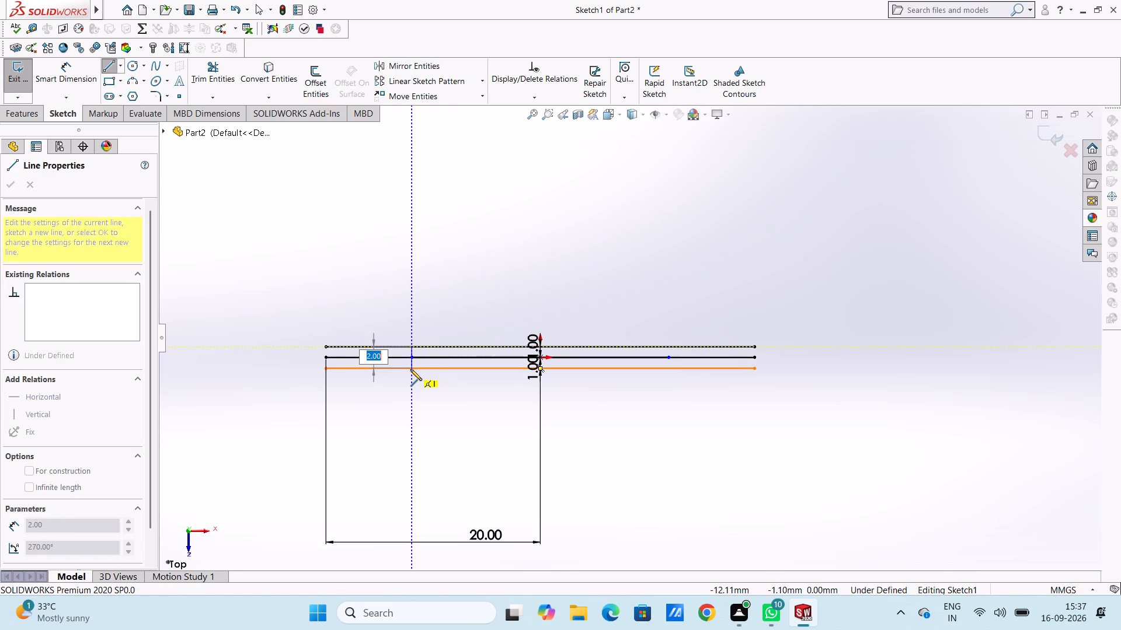
left_click(410, 369)
key("Escape")
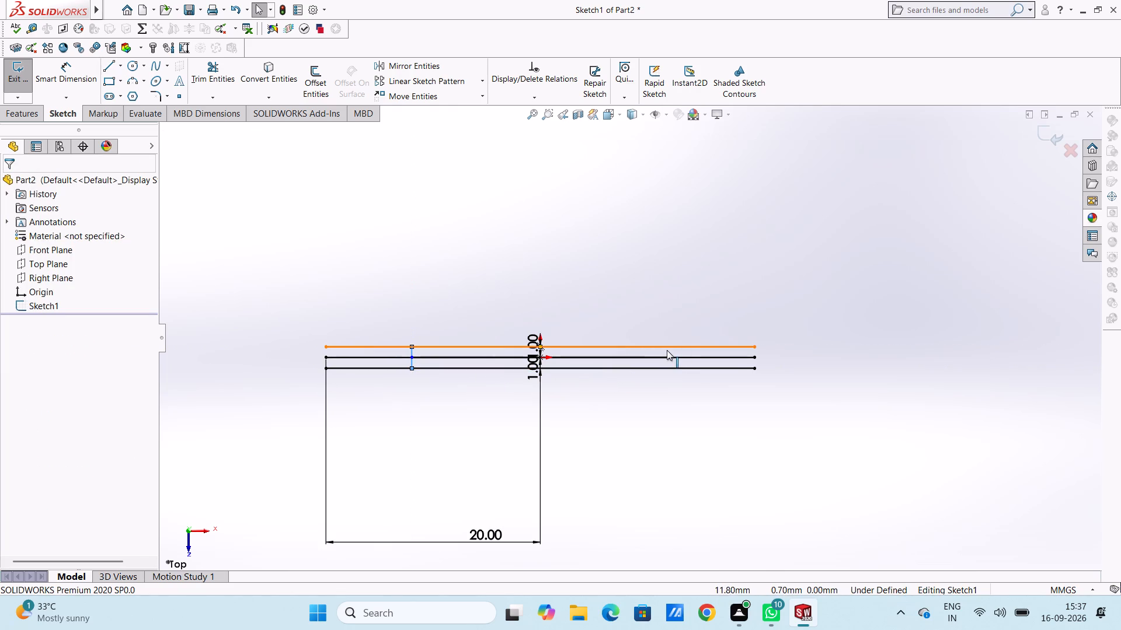
Sketch a 2 mm vertical line joining the two offset lines through the right endpoint of the shorter centre line.
left_click(112, 71)
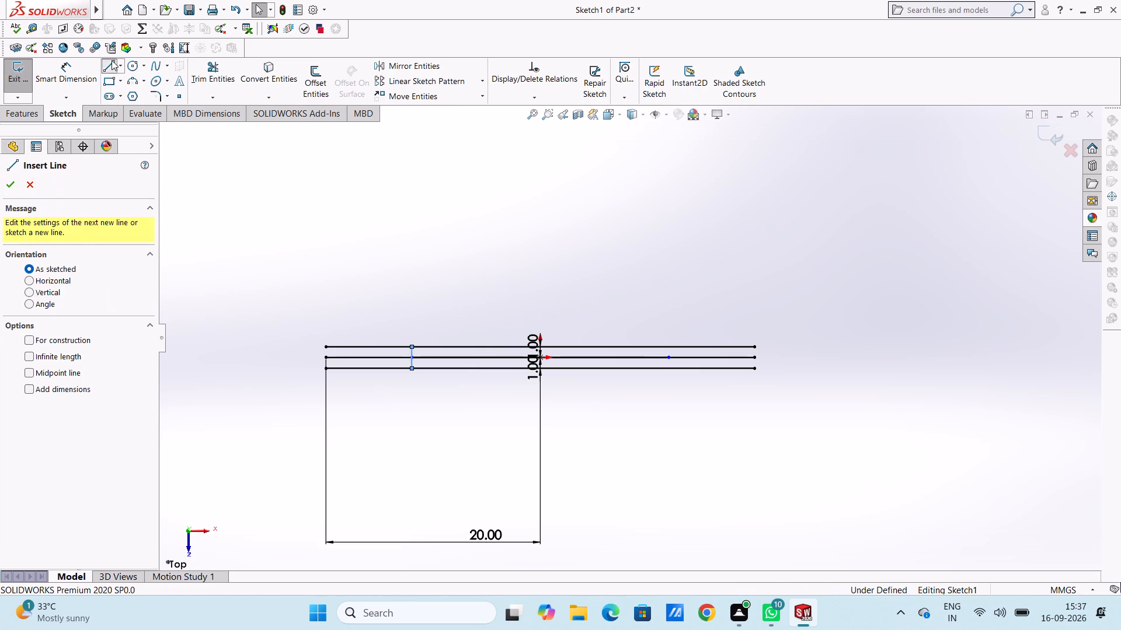
left_click(669, 346)
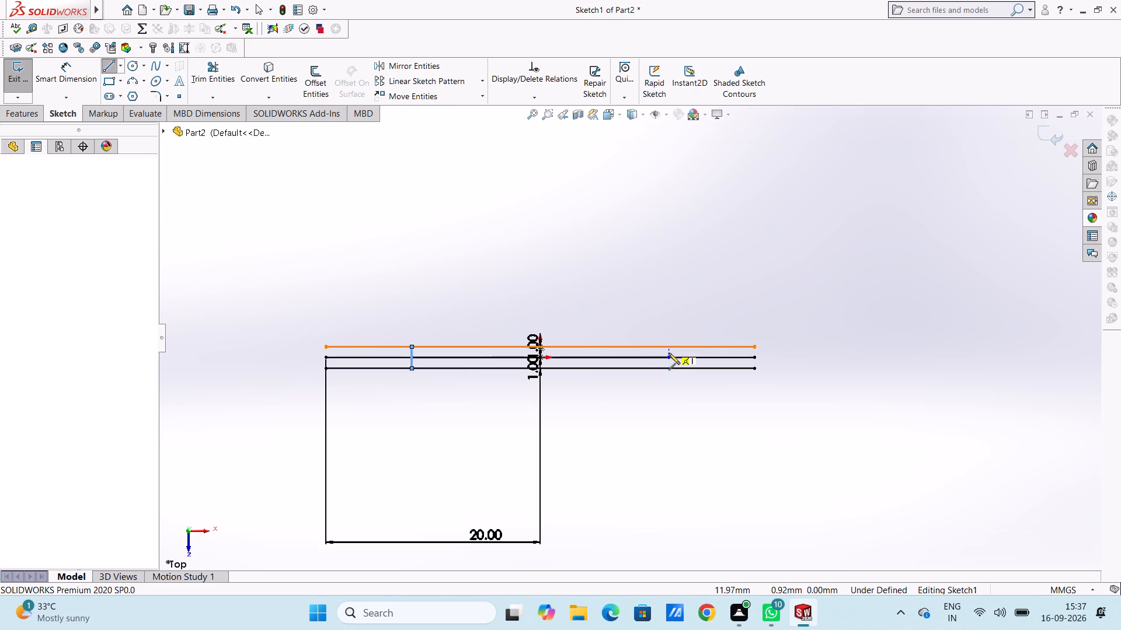
left_click(669, 368)
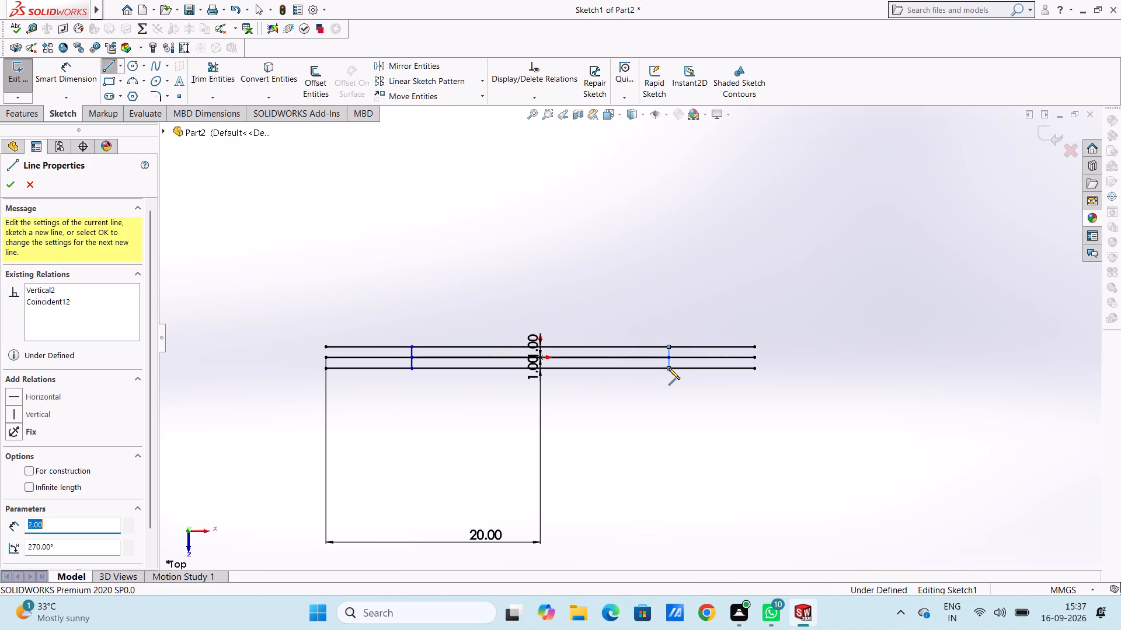
key("Escape")
key("Escape")
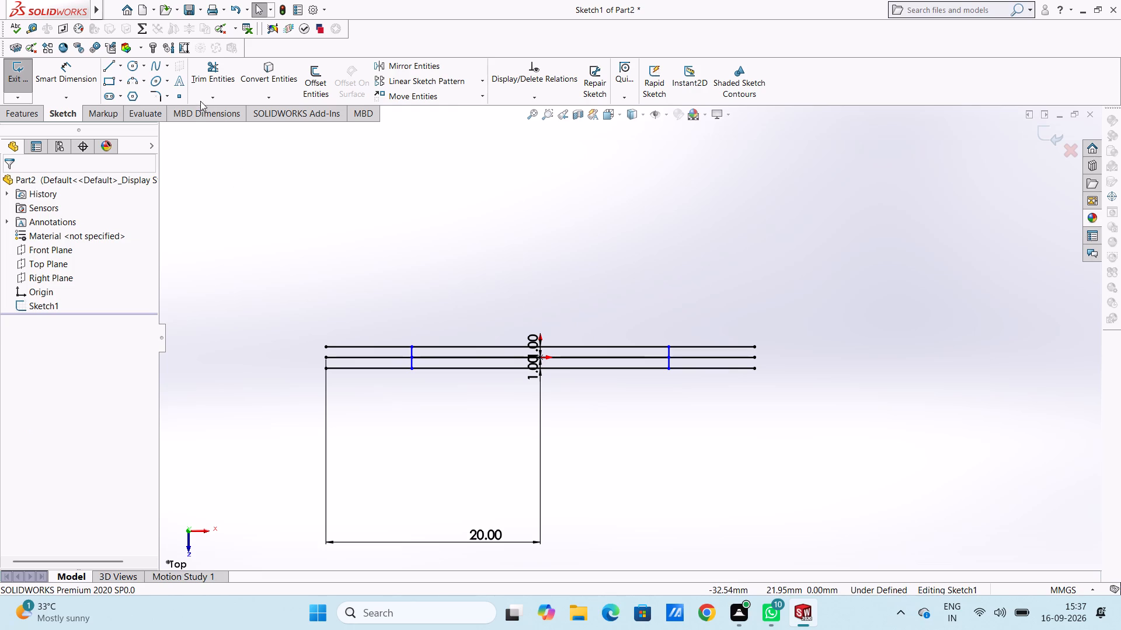
Trim both offset lines to the closest intersection, removing their portions outside the two vertical lines at each end.
left_click(215, 75)
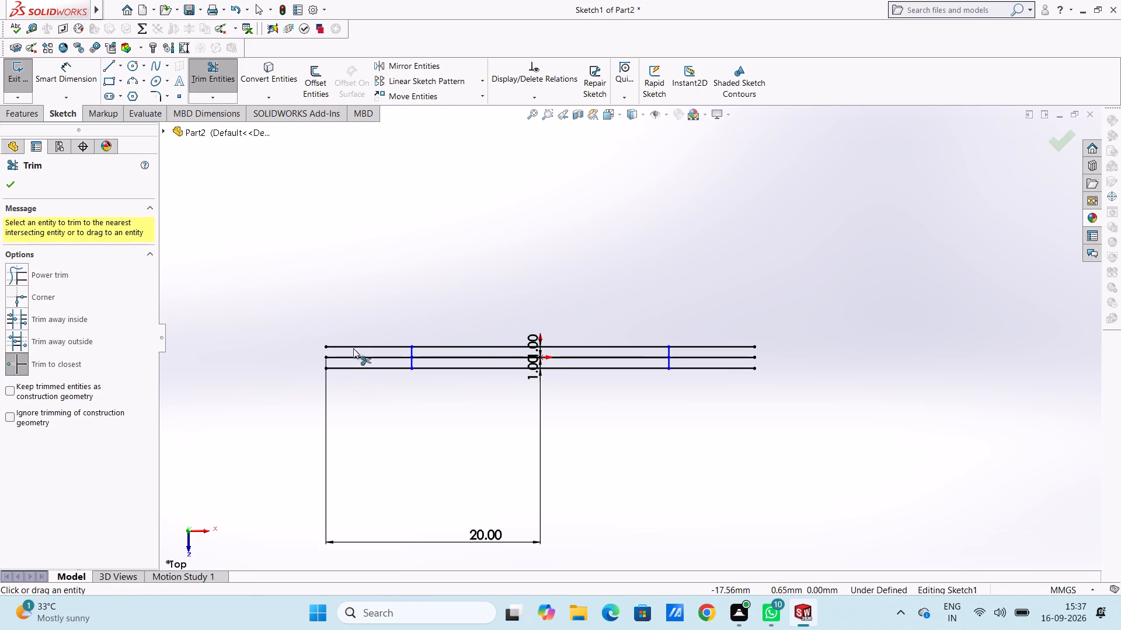
left_click(355, 344)
left_click(363, 368)
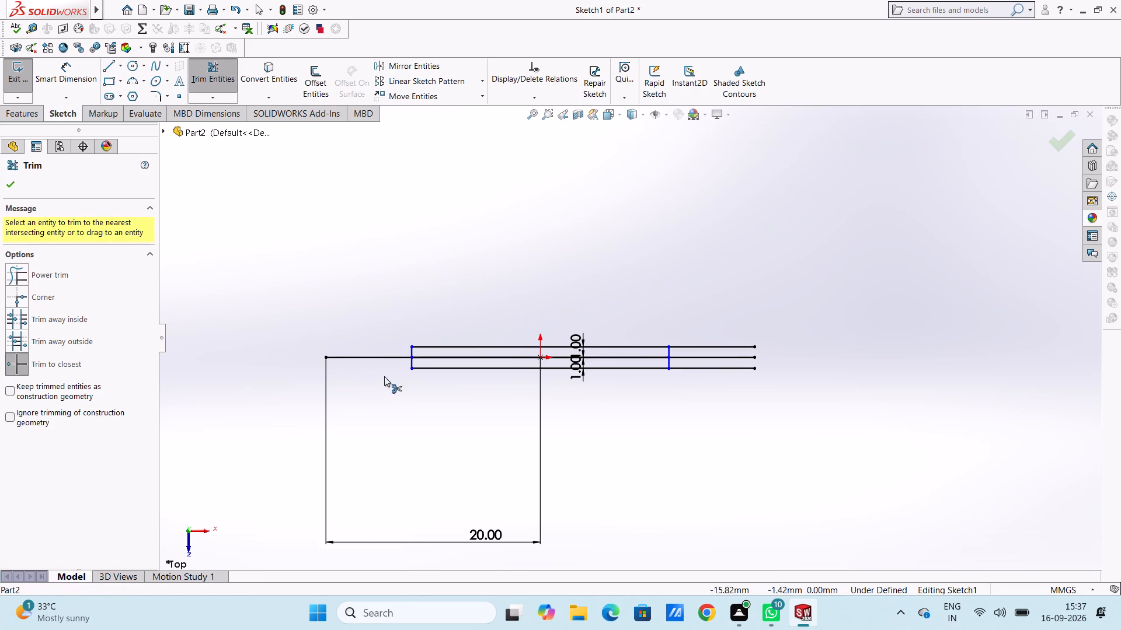
left_click(708, 345)
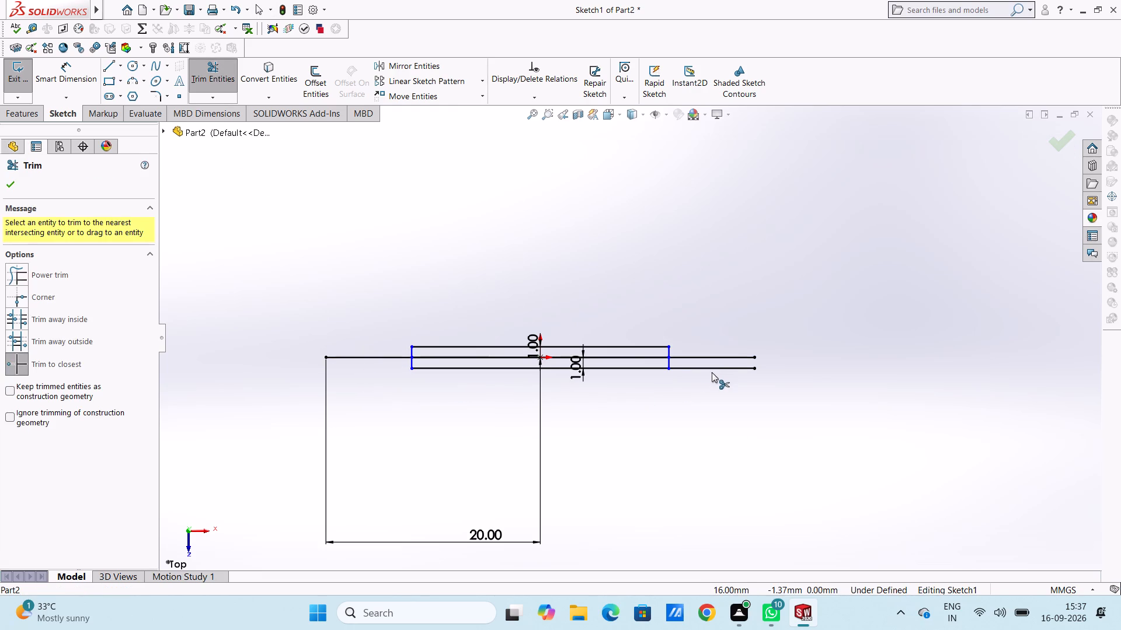
left_click(711, 370)
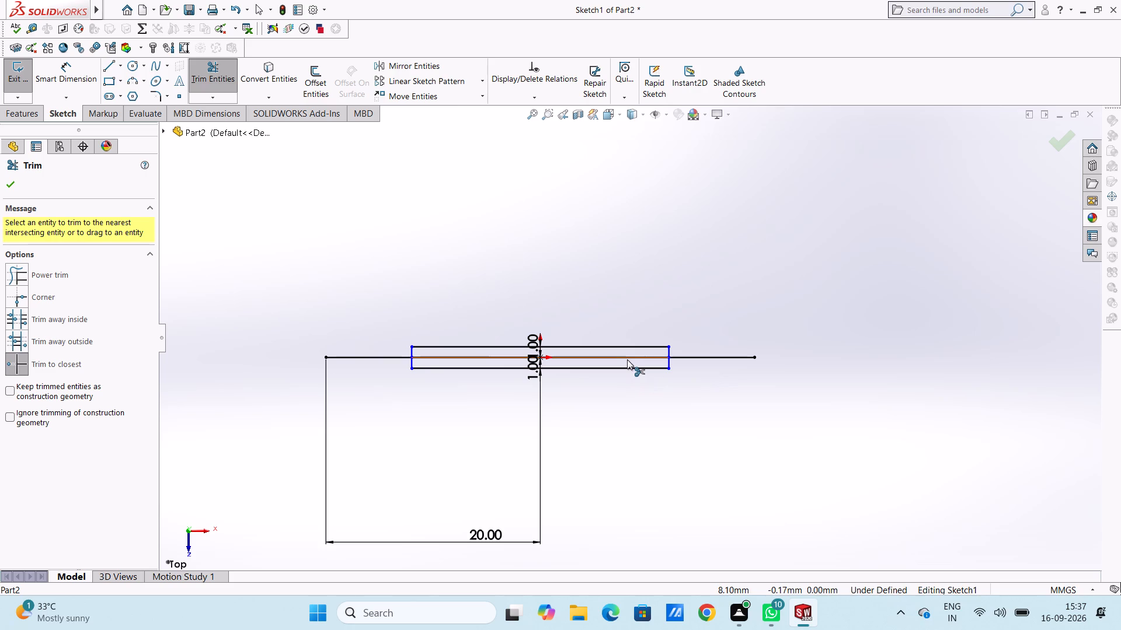
Trim away the overlapping centre line segments between the two vertical lines, leaving only the outer stubs.
left_click(627, 359)
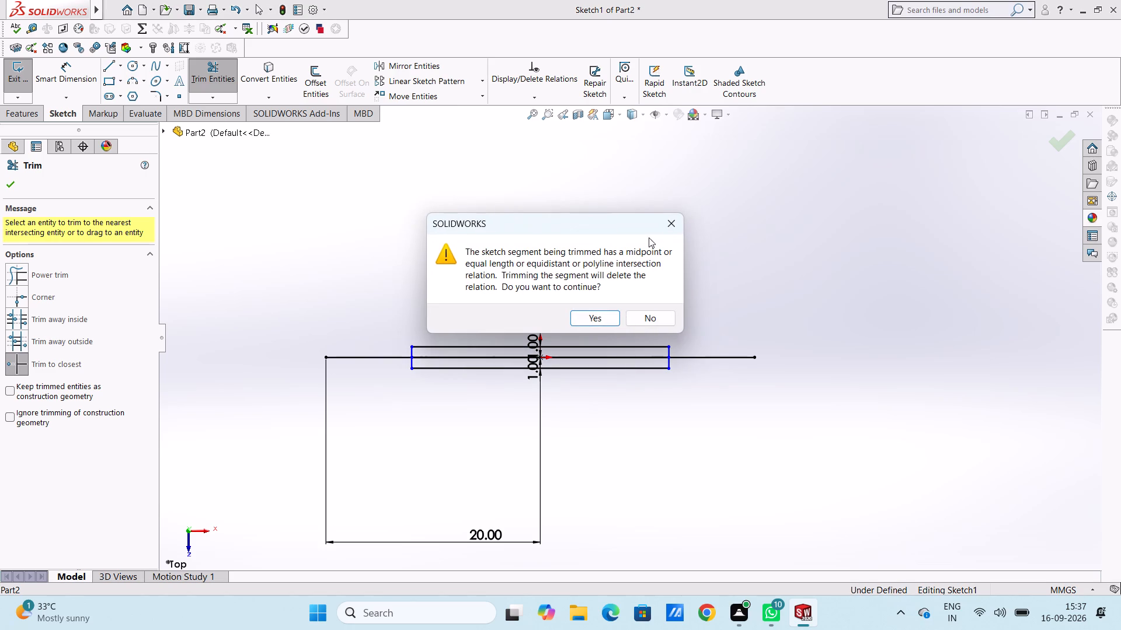
left_click(667, 226)
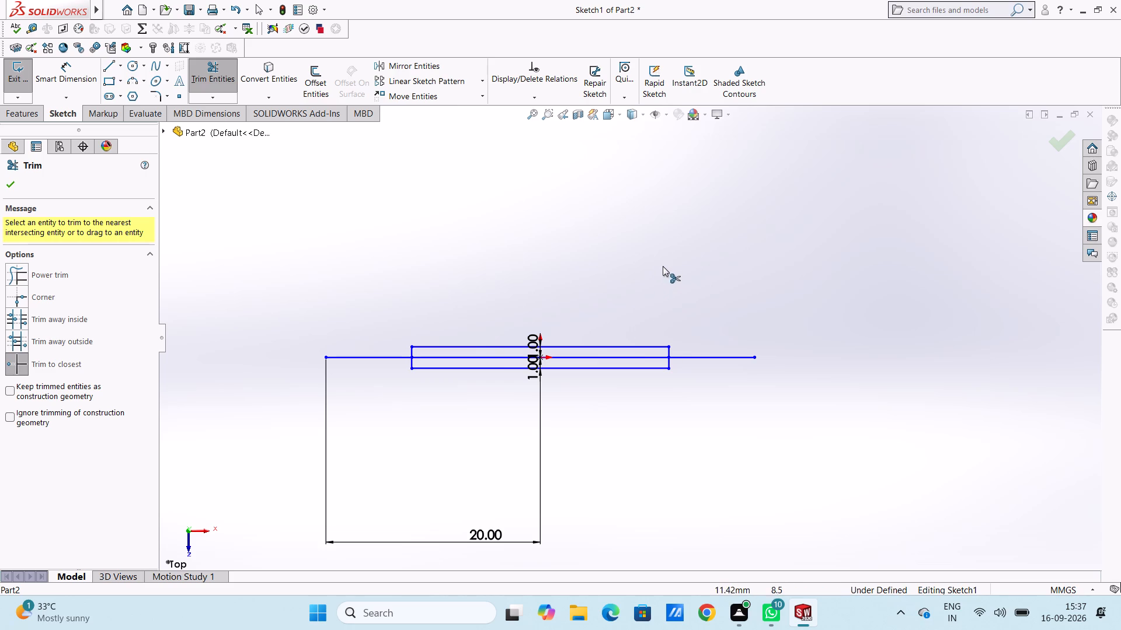
left_click(649, 359)
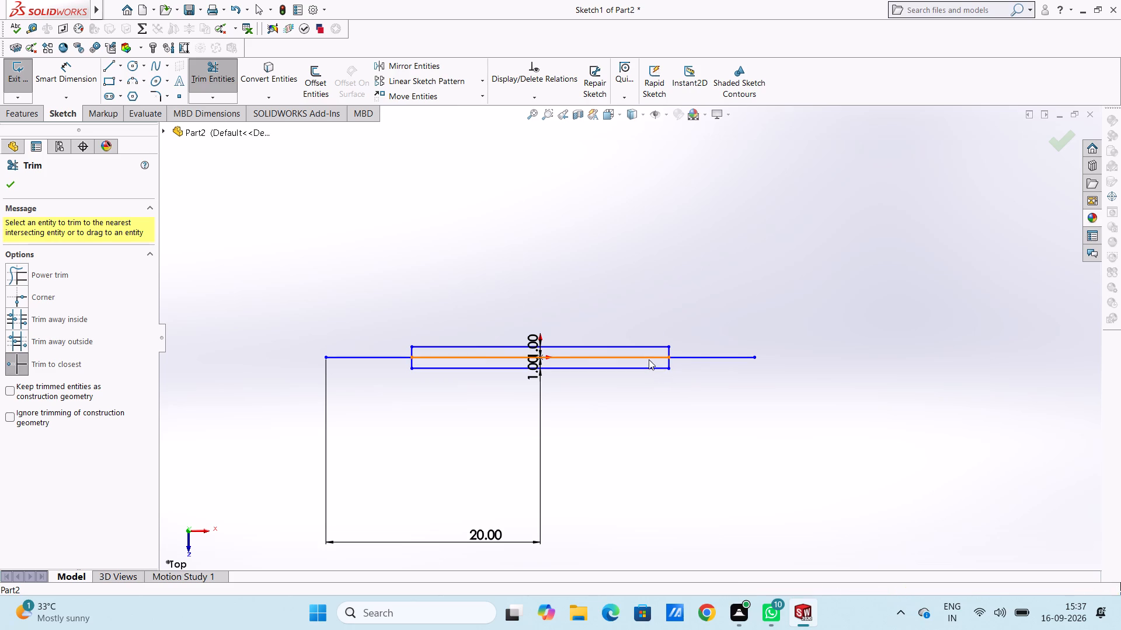
left_click(669, 223)
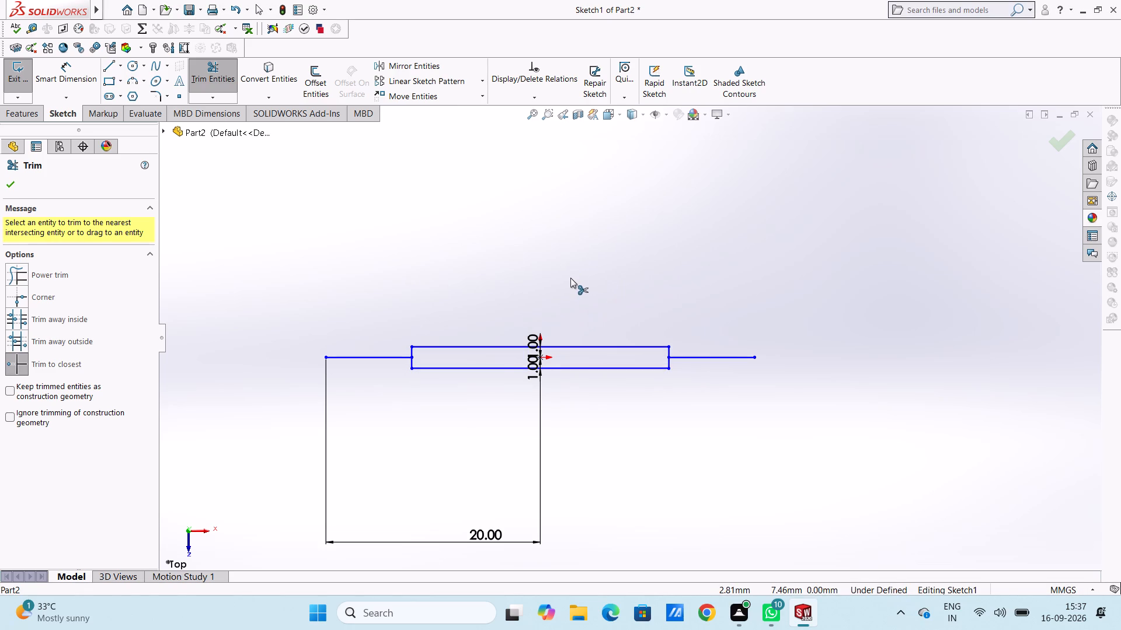
key("Escape")
key("Escape")
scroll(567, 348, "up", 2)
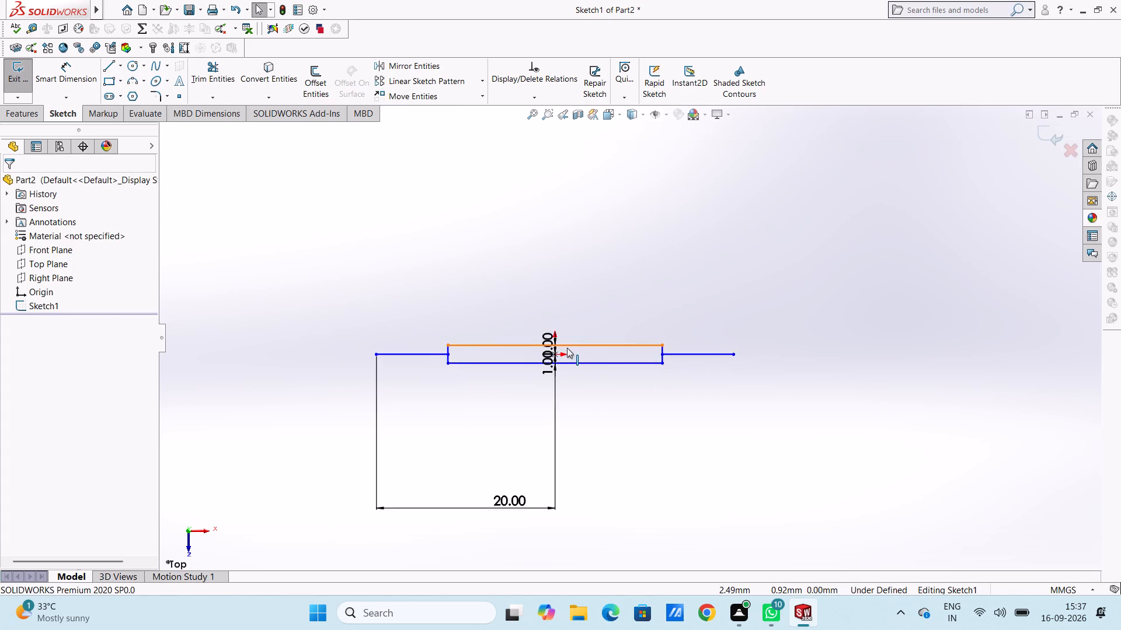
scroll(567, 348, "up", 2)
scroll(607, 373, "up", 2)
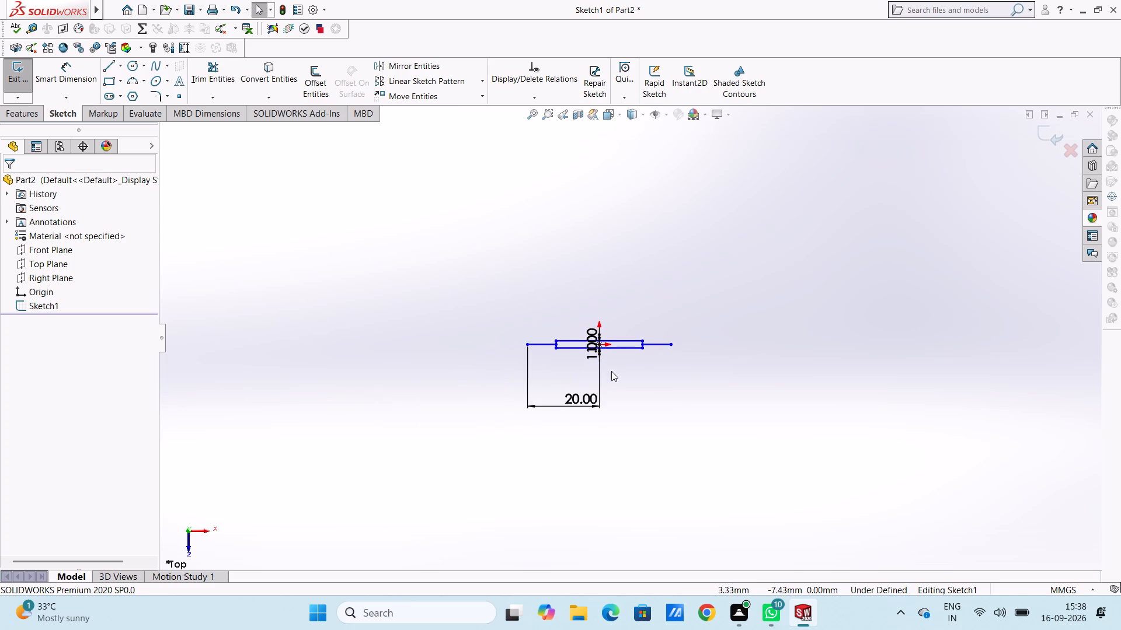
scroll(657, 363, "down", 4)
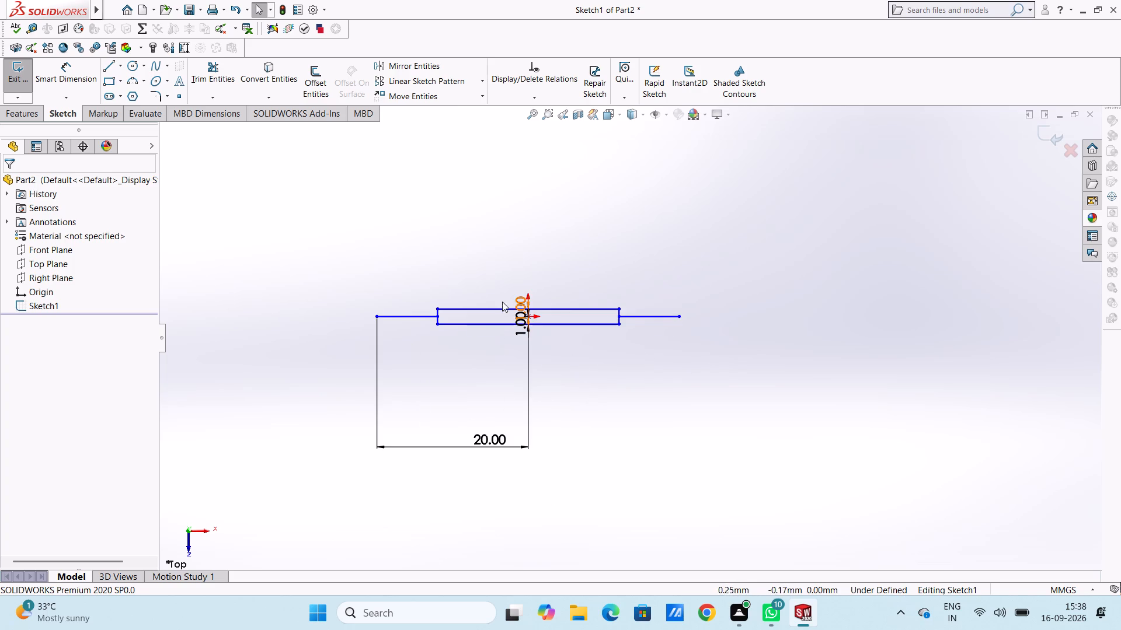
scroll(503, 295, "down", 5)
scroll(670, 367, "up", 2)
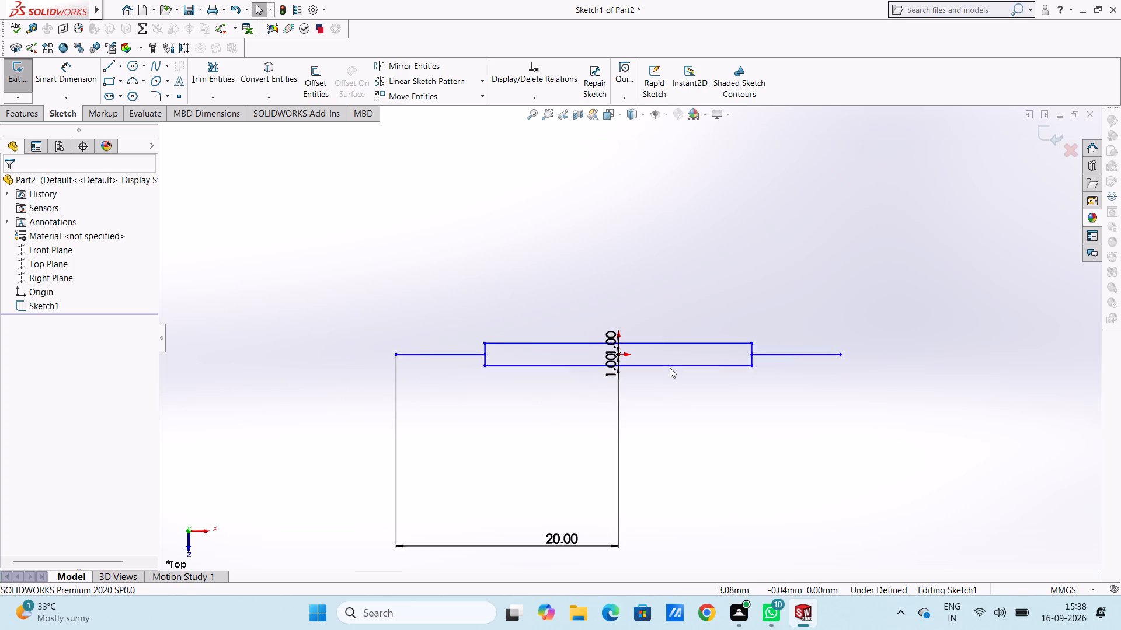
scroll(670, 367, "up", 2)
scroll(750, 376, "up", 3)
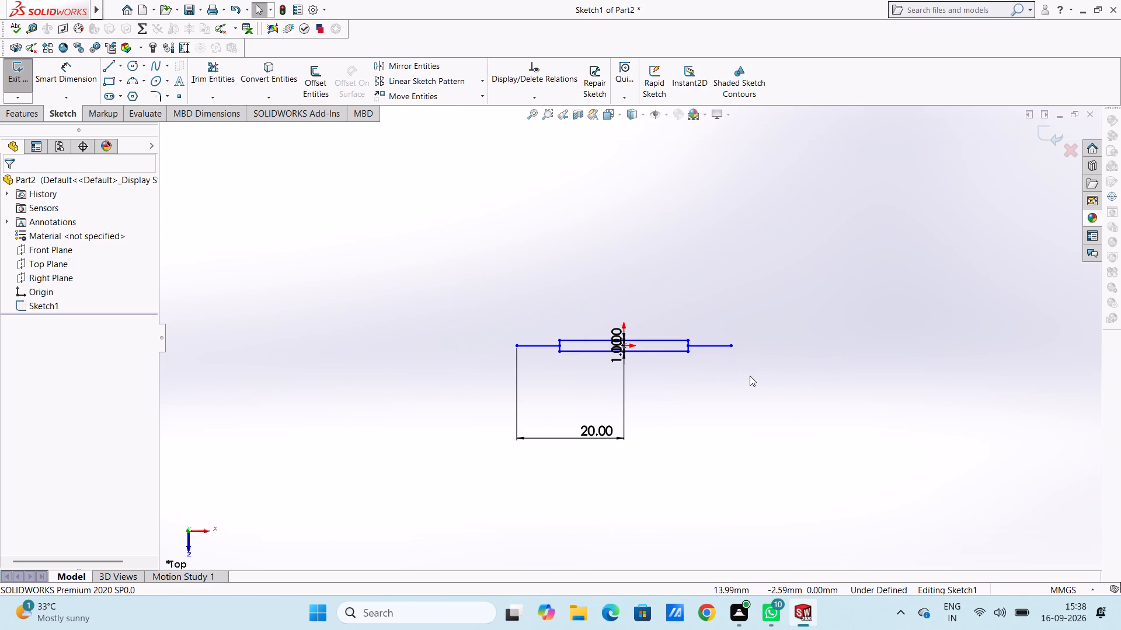
From the rectangle's lower-right corner, sketch connected lines 3 mm down, 1 mm to the right, and vertically up to the right-hand horizontal stub.
scroll(750, 376, "down", 3)
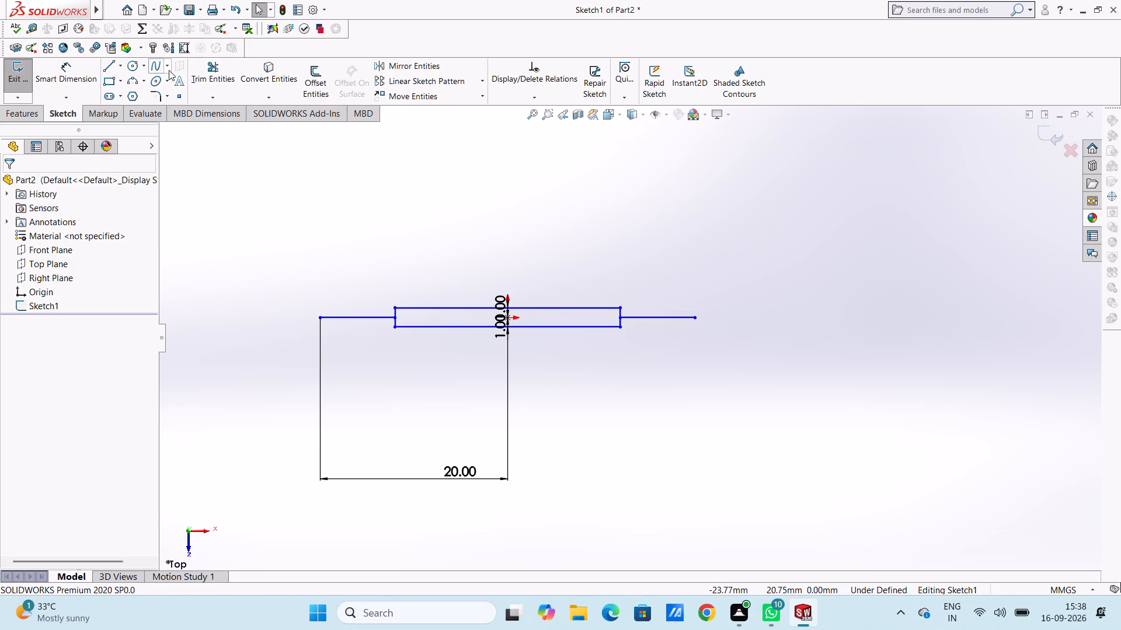
left_click(110, 67)
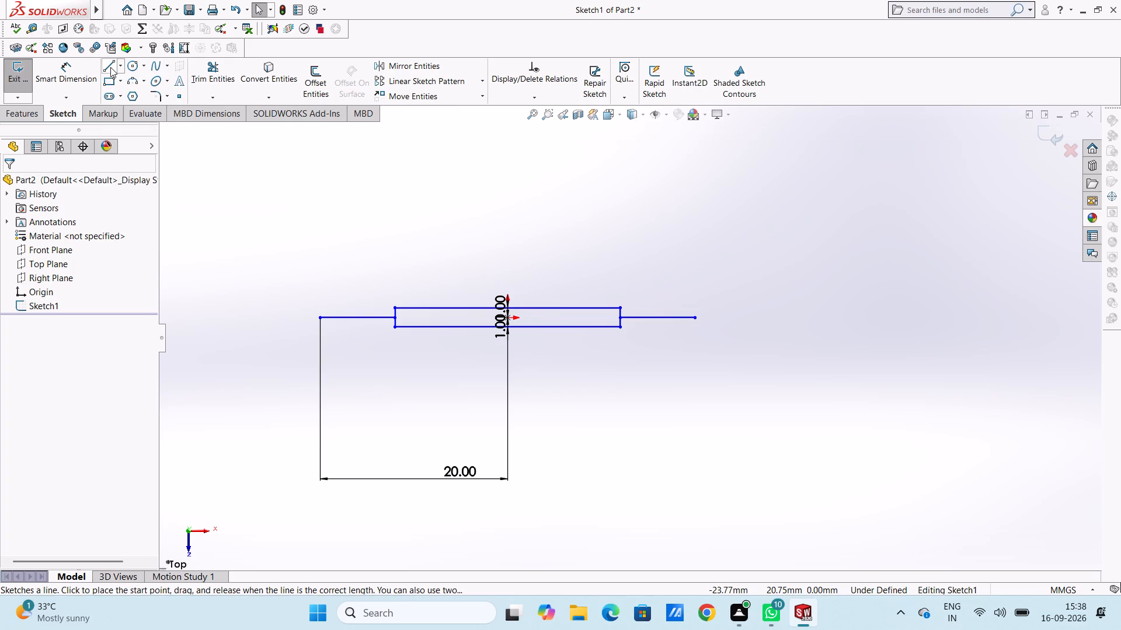
left_click(621, 327)
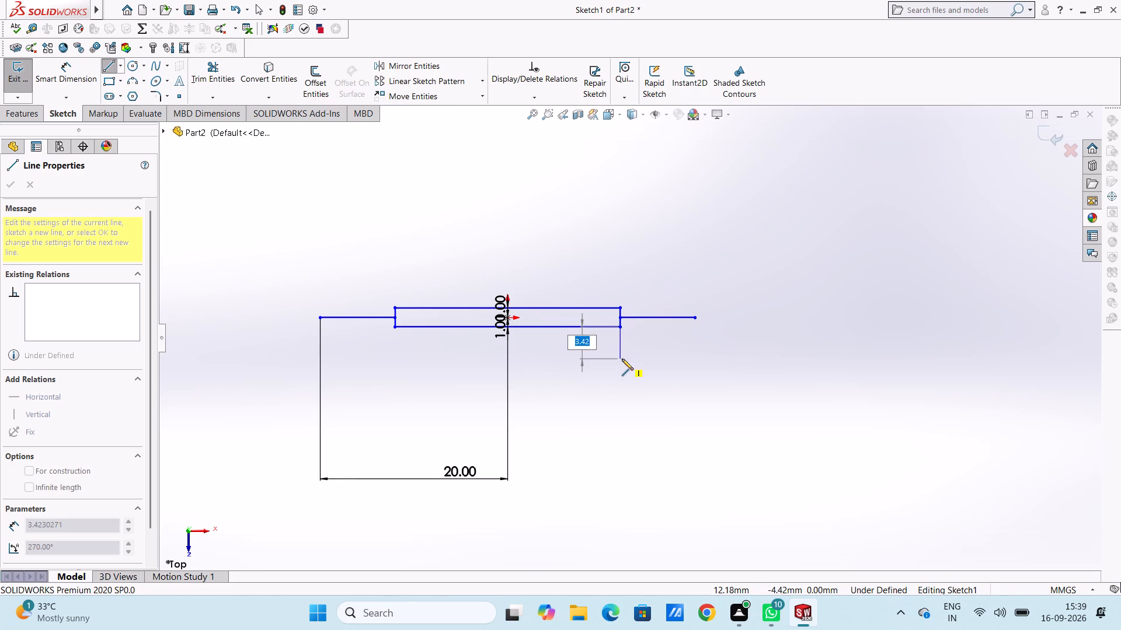
key("3")
key("Return")
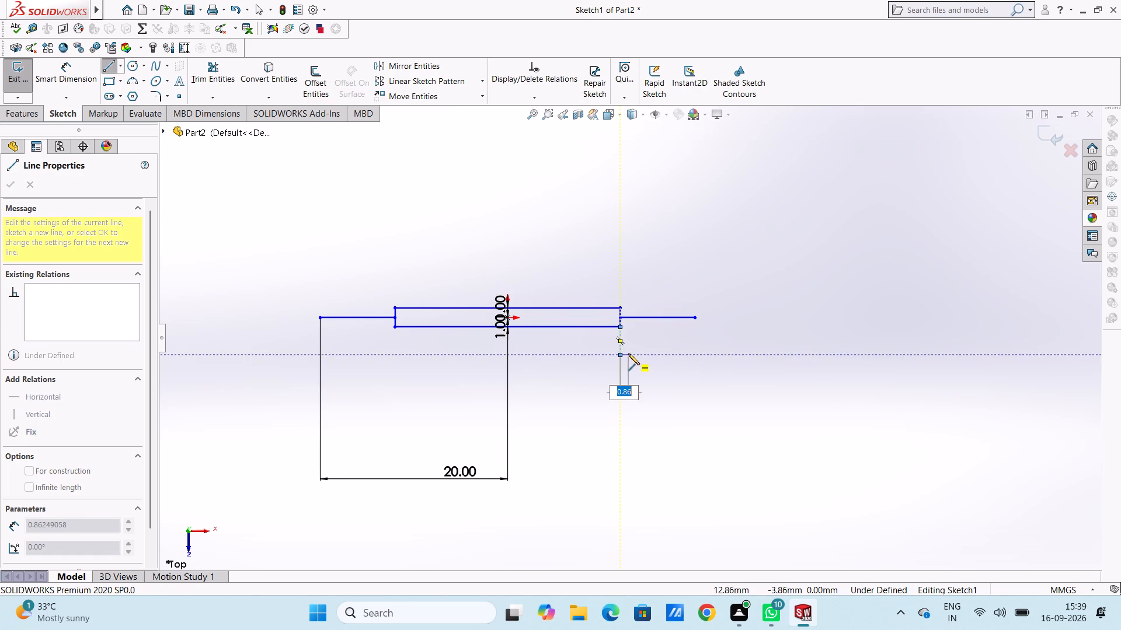
key("1")
key("Return")
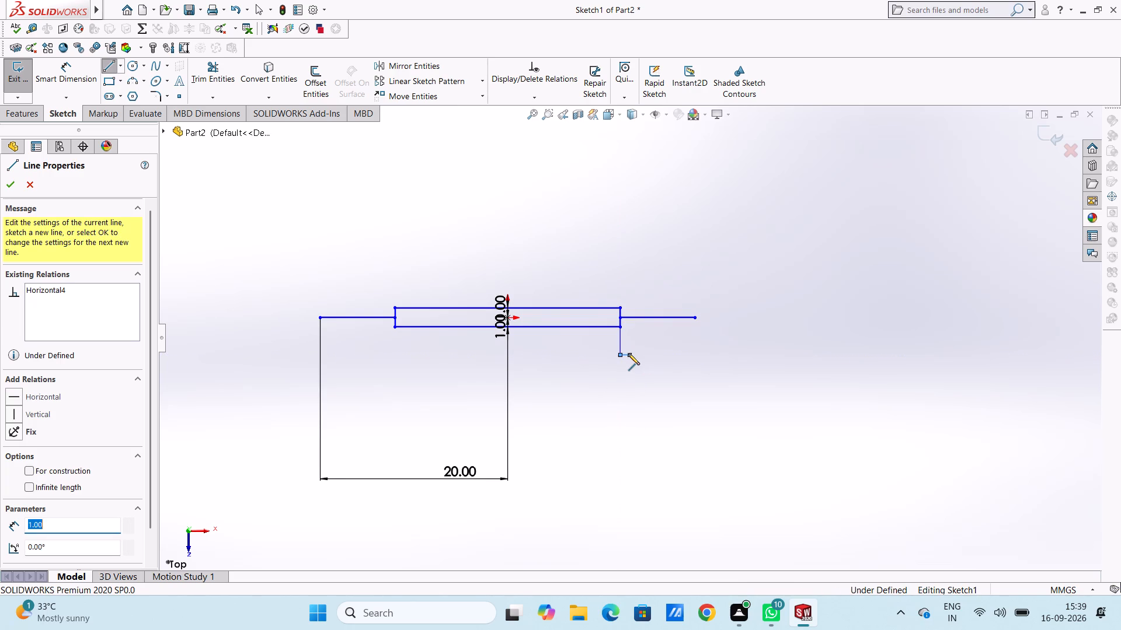
left_click(630, 318)
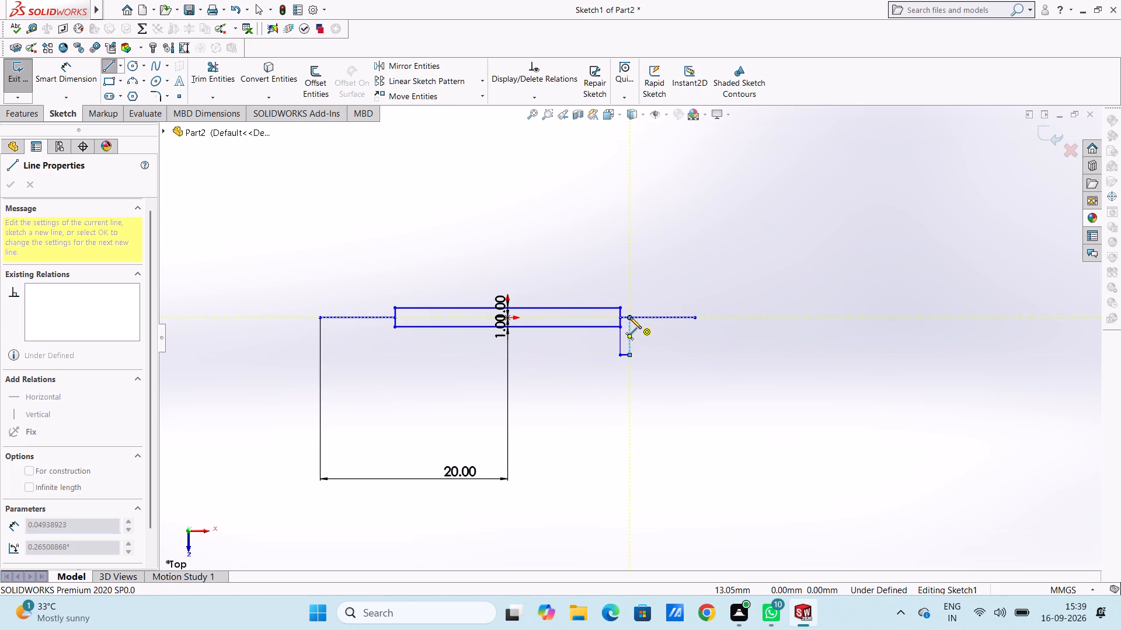
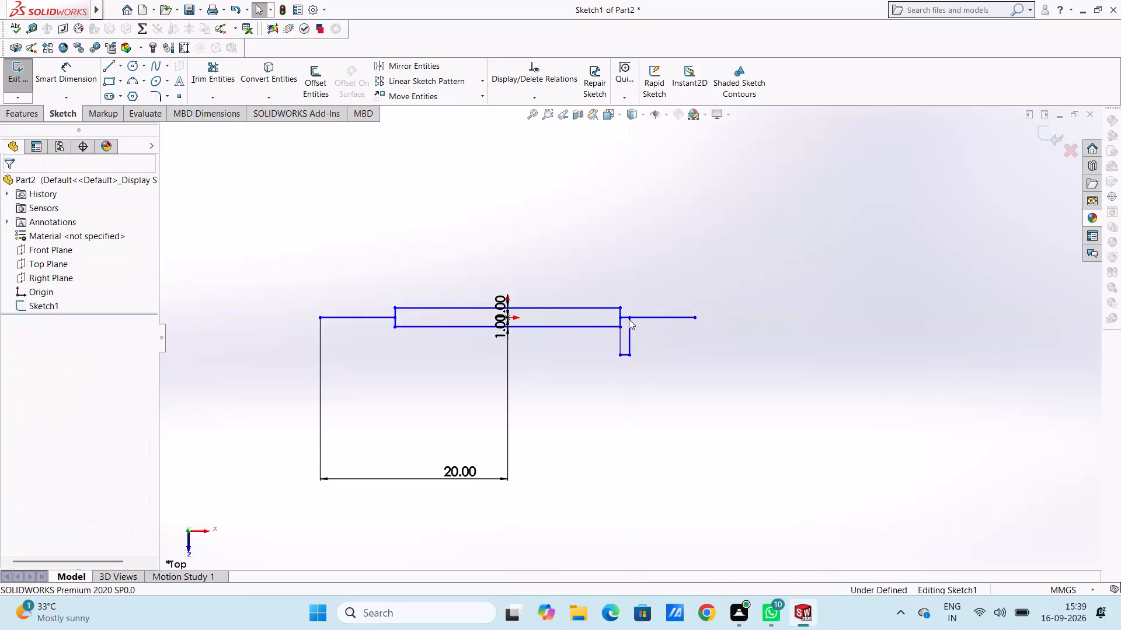
Trim away the short piece of the right-hand stub between the rectangle's end and the outer line of the right leg.
scroll(629, 318, "down", 4)
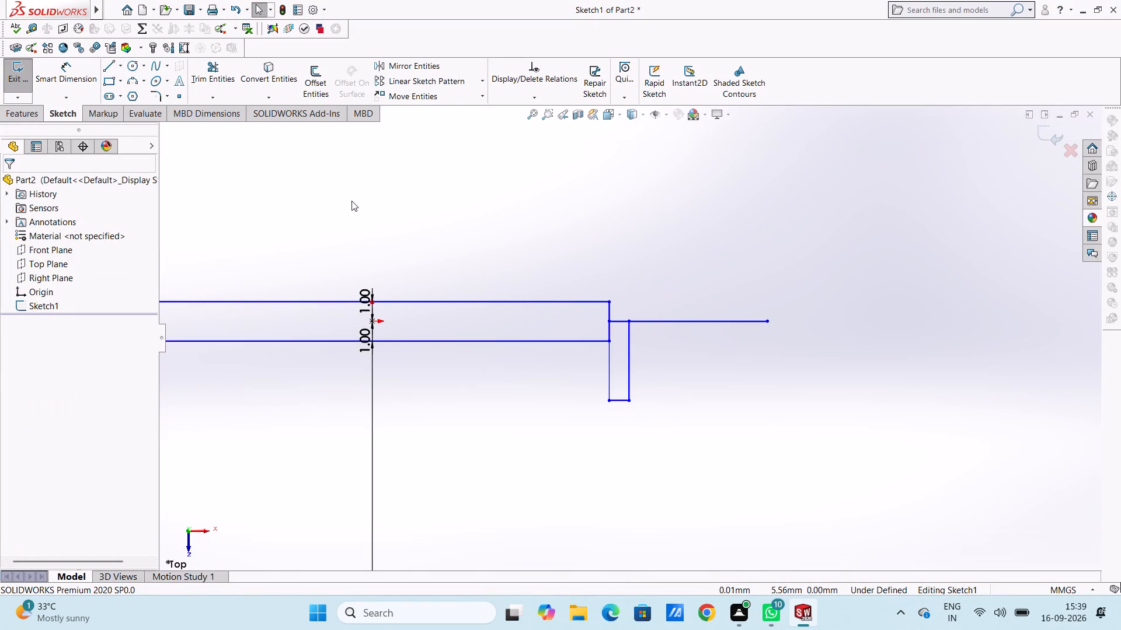
left_click(230, 78)
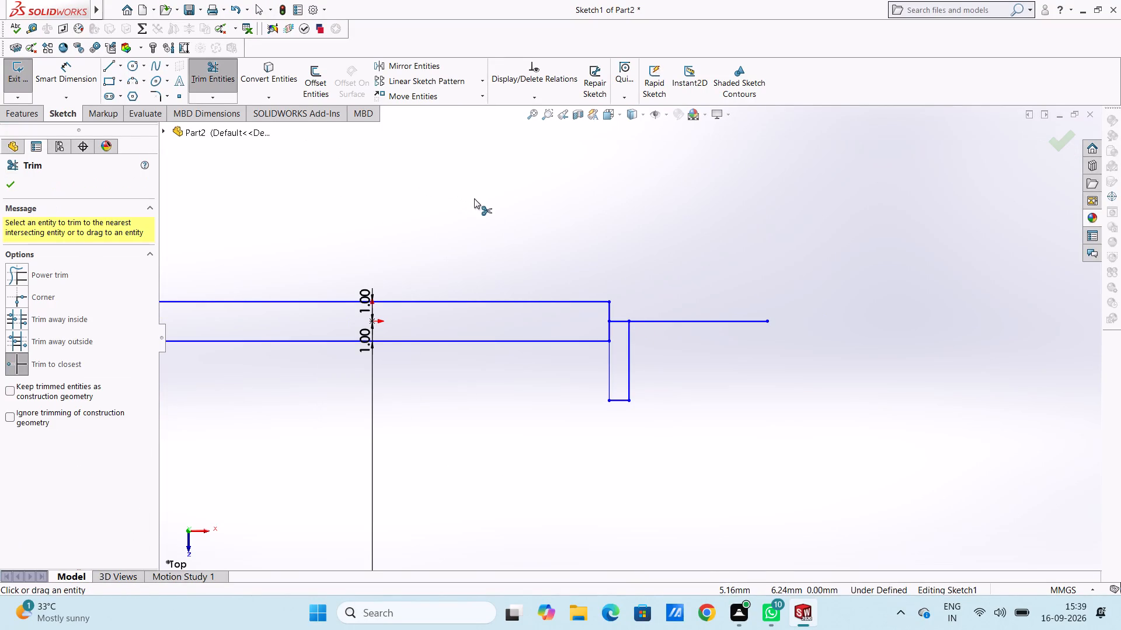
left_click(621, 321)
scroll(621, 317, "up", 7)
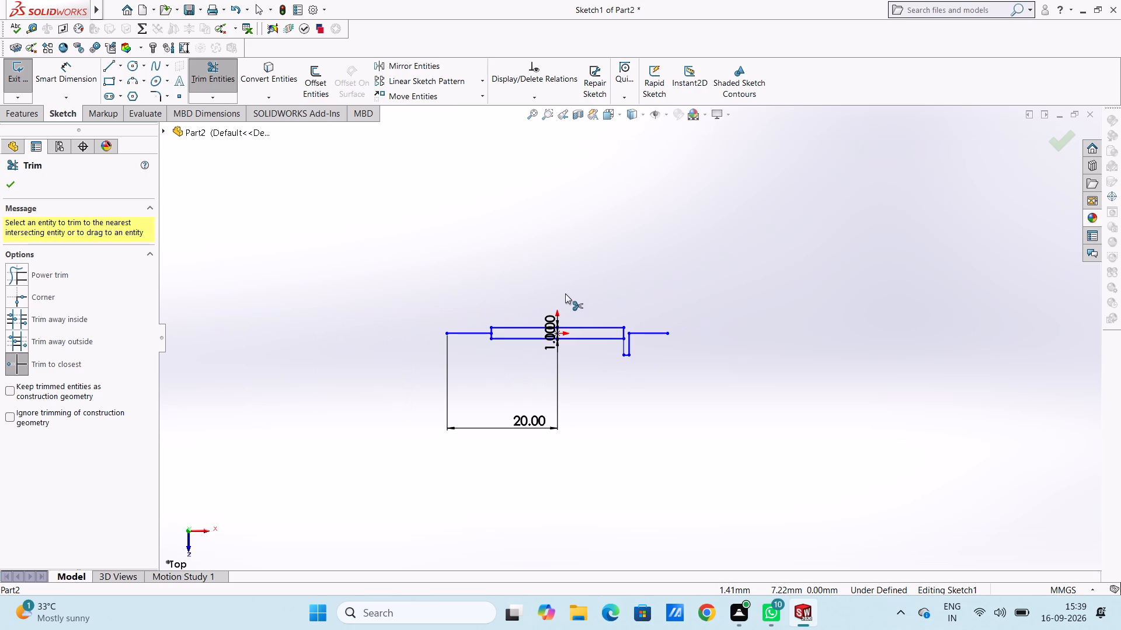
key("Escape")
key("Escape")
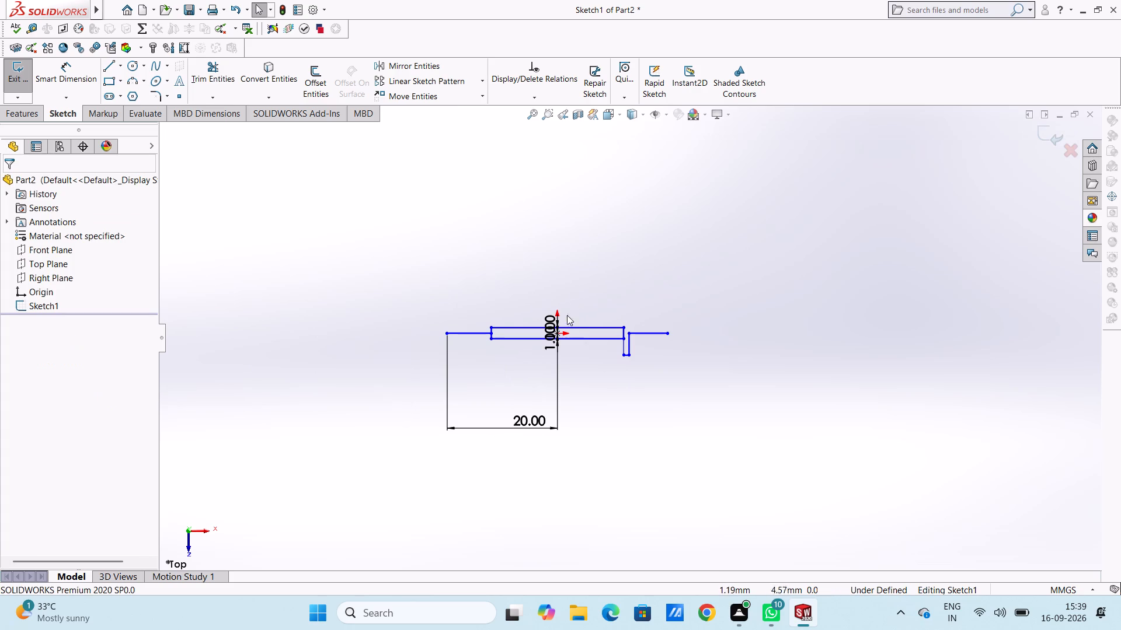
Set the offset distances of the rectangle's upper and lower lines from the centre to 0.5 mm each.
scroll(573, 323, "down", 15)
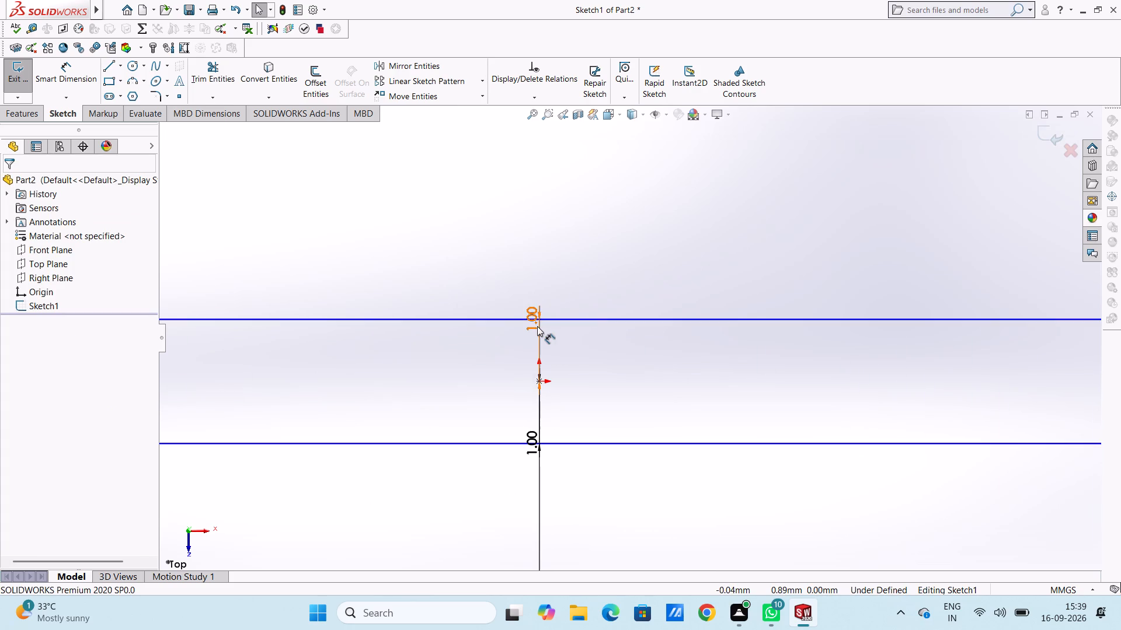
double_click(537, 326)
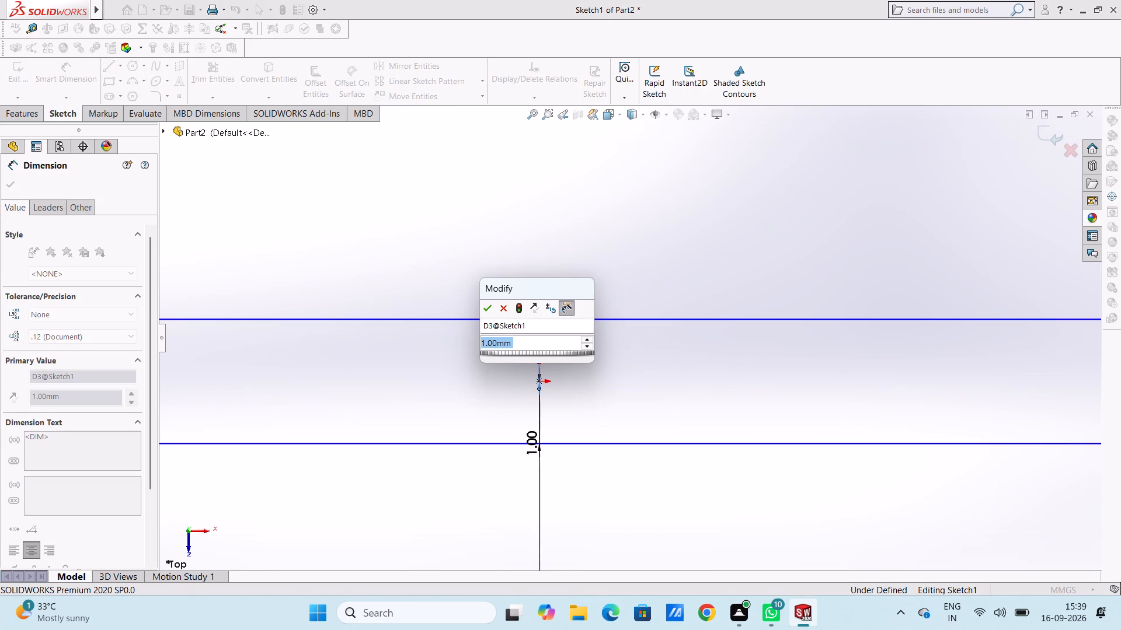
type("0.5")
key("Return")
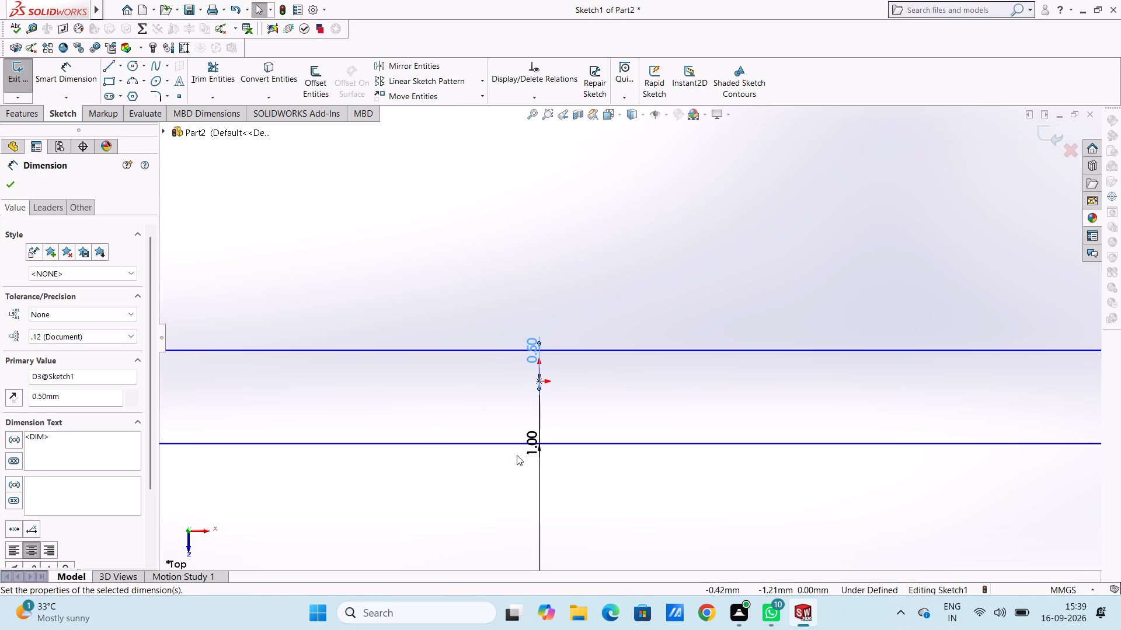
double_click(531, 452)
type("0.5")
key("Return")
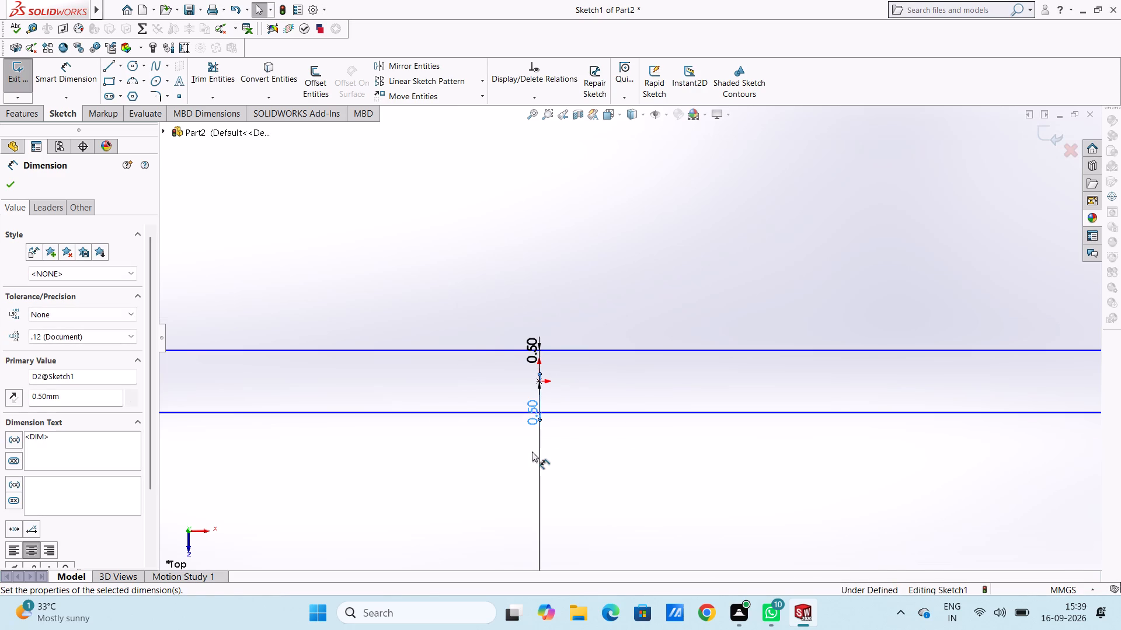
left_click(507, 441)
From the rectangle's lower-left corner, sketch connected lines down level with the right leg's bottom, 1 mm left, and vertically up to the left-hand stub.
scroll(507, 440, "up", 8)
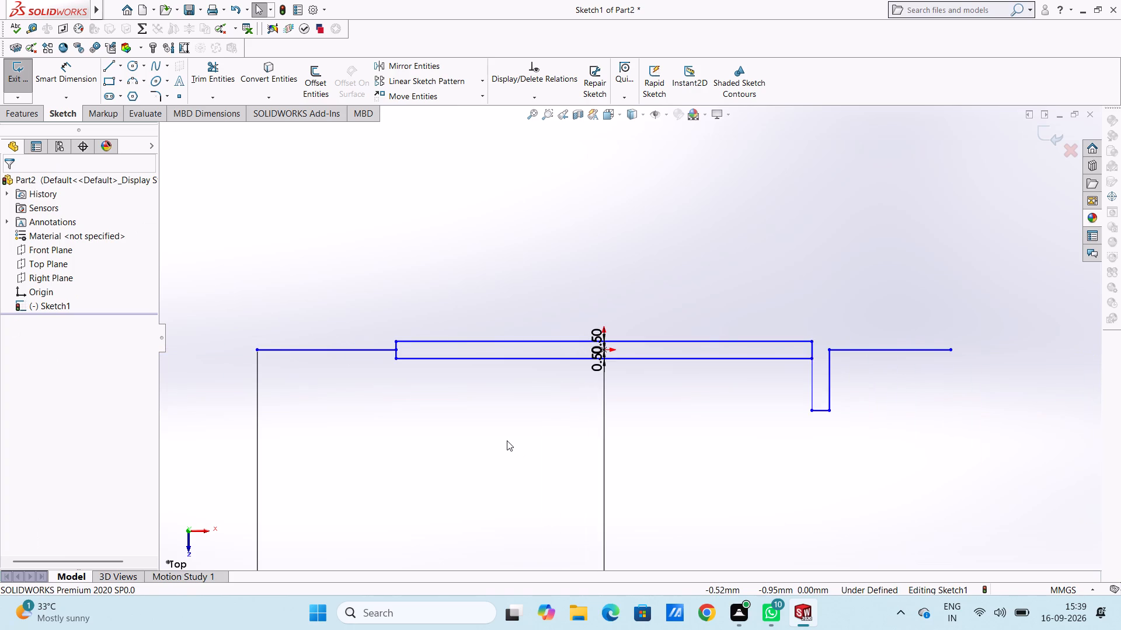
scroll(507, 440, "up", 2)
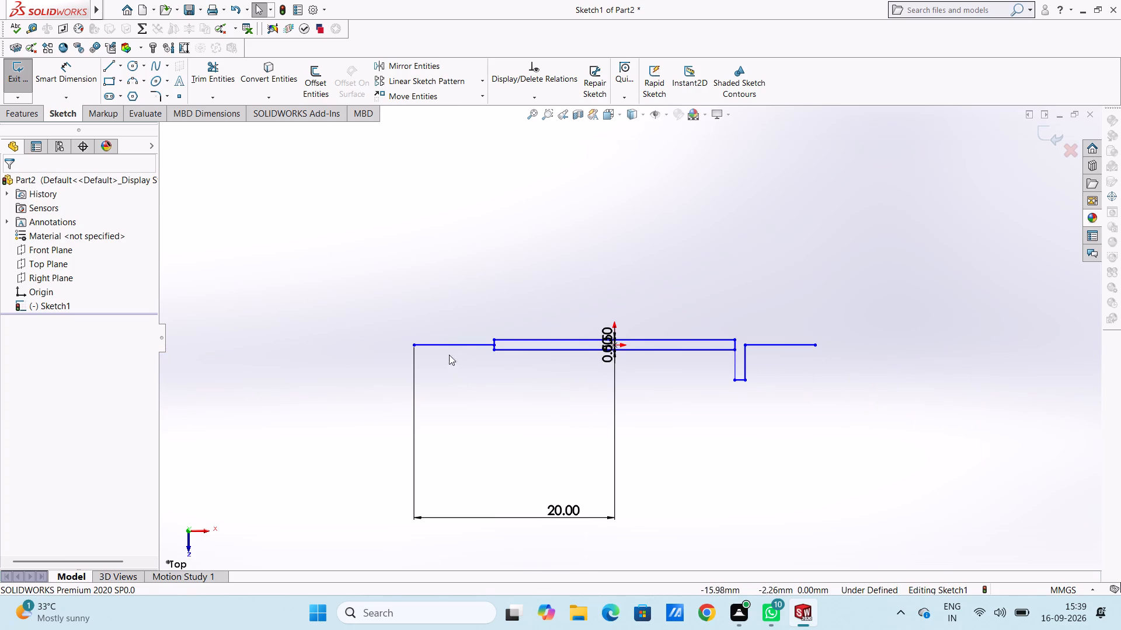
left_click(106, 69)
left_click(493, 352)
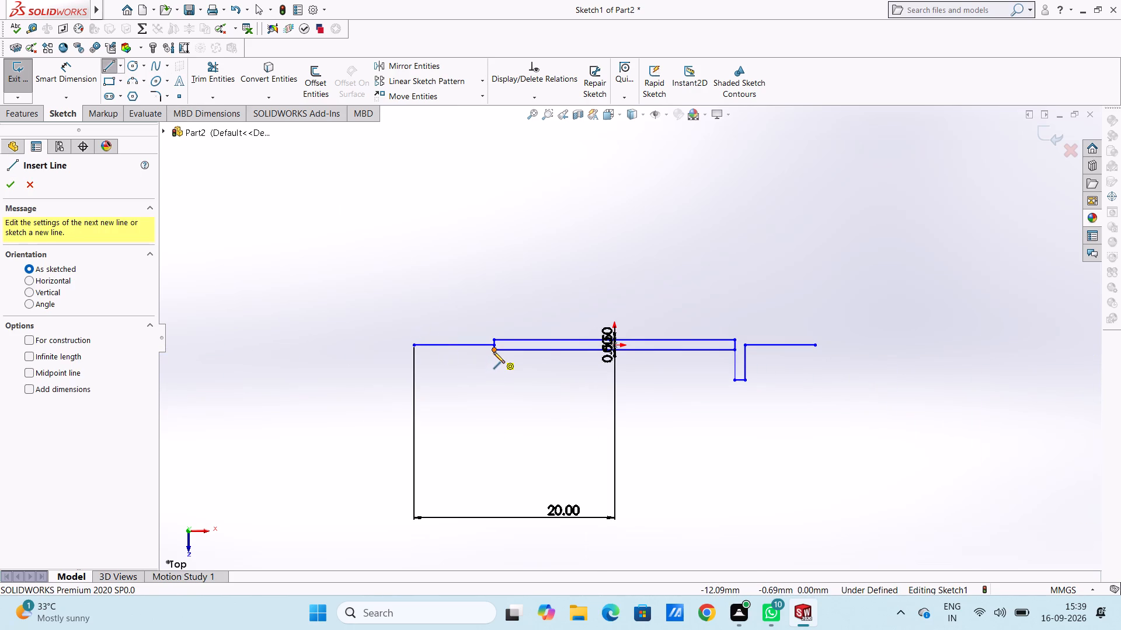
left_click(493, 380)
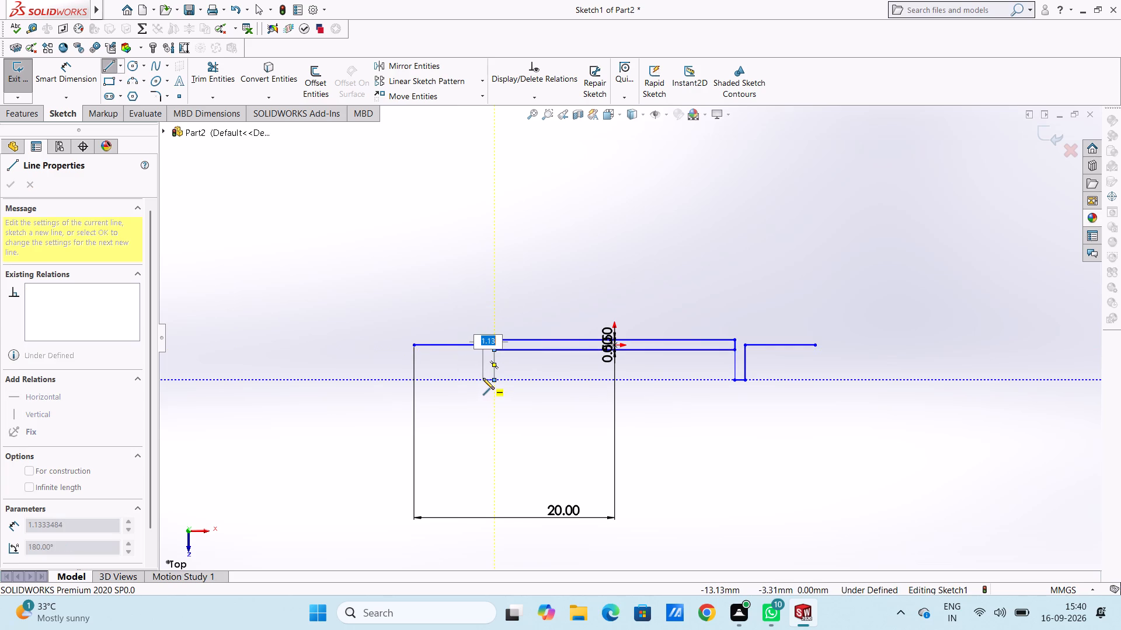
key("1")
key("Return")
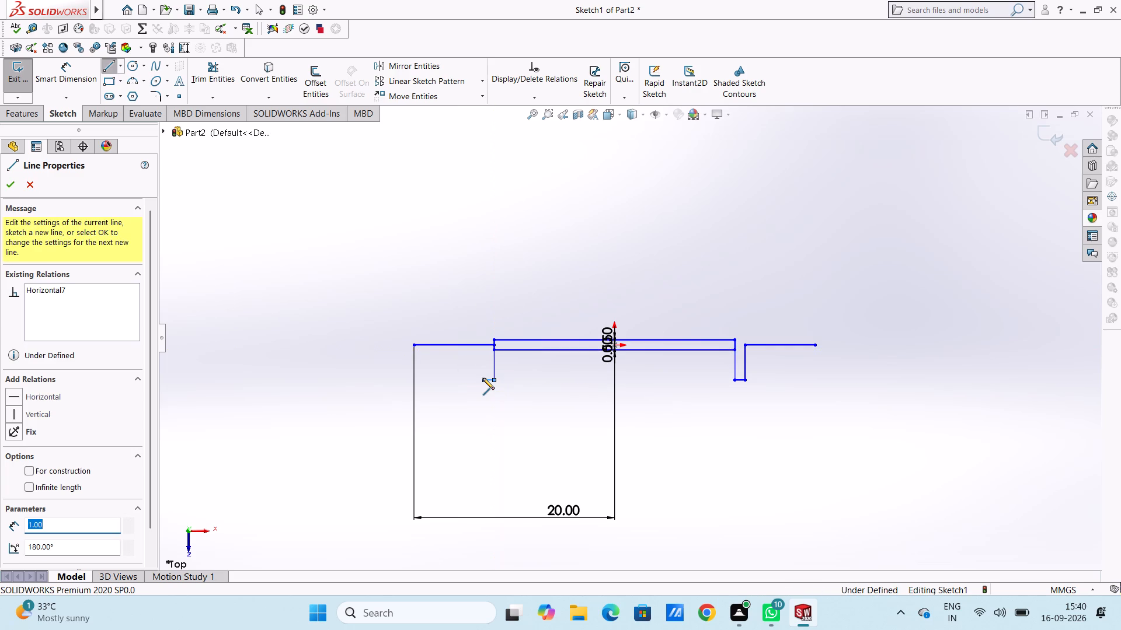
left_click(482, 345)
key("Escape")
key("Escape")
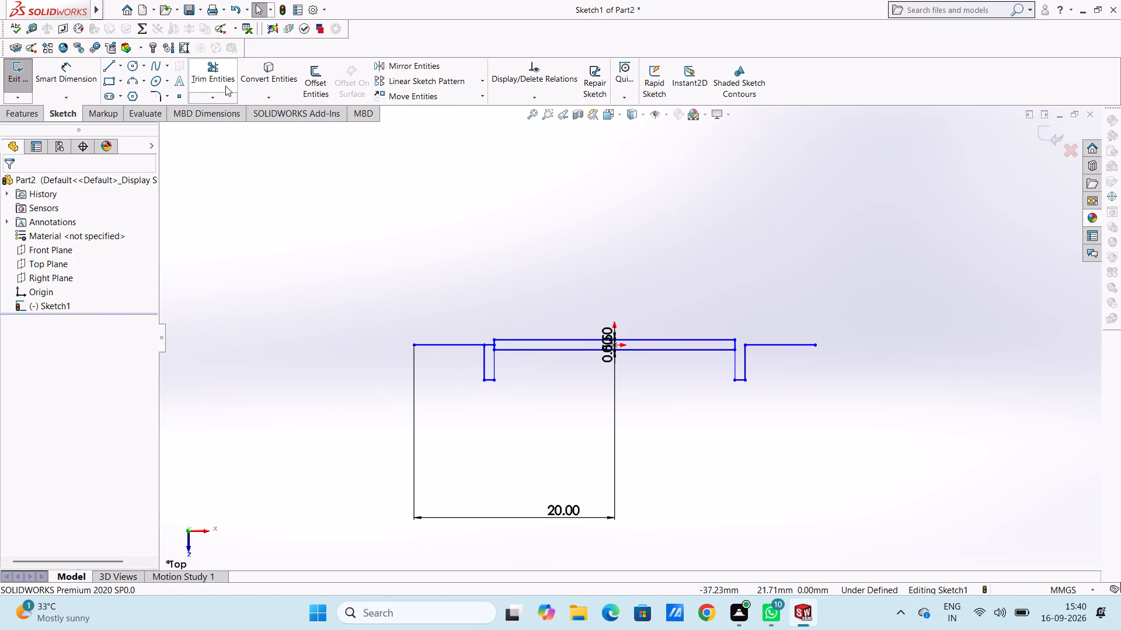
Trim away the short piece of the left-hand stub between the left leg's outer line and the rectangle's end.
left_click(225, 83)
scroll(490, 364, "down", 4)
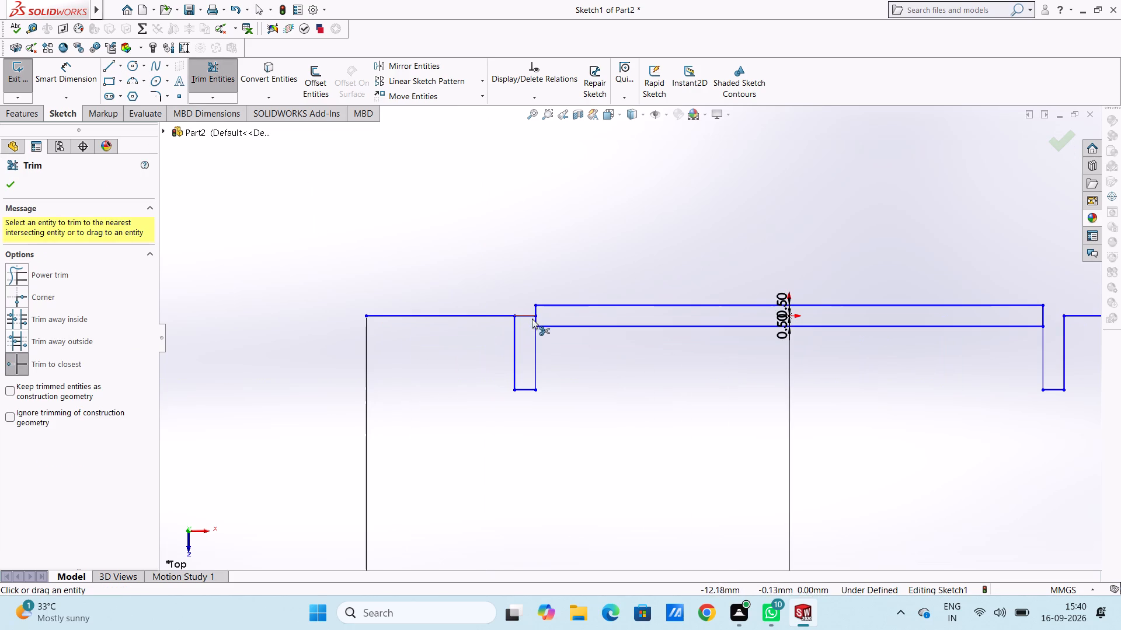
left_click(530, 313)
key("Escape")
key("Escape")
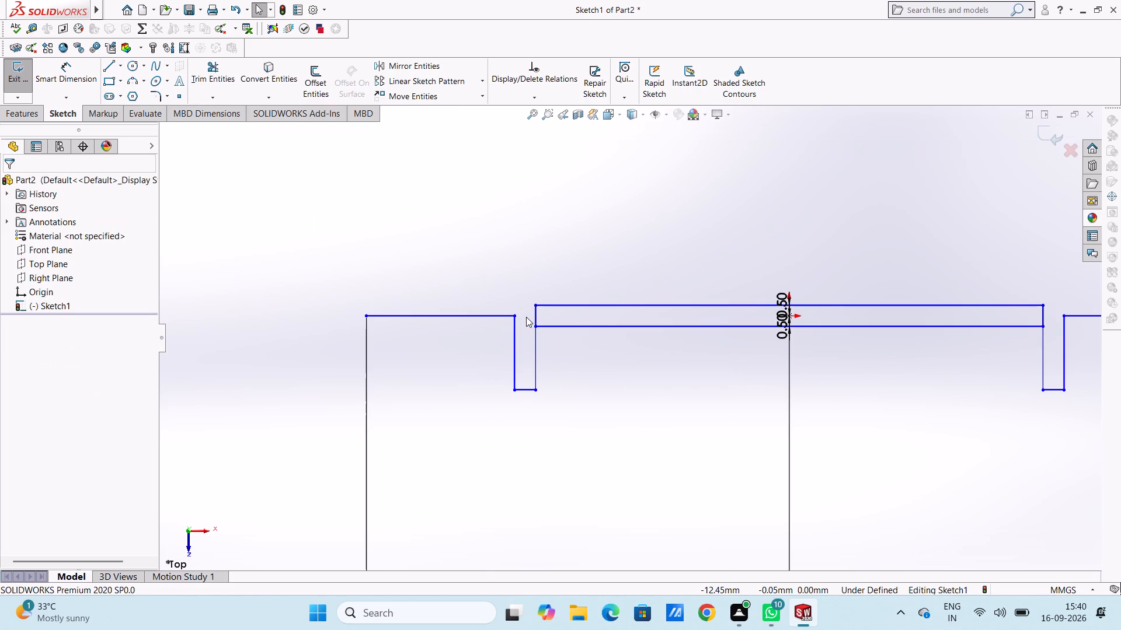
Sketch a 35 mm vertical line straight down from the outer end of the left-hand stub.
scroll(526, 317, "up", 6)
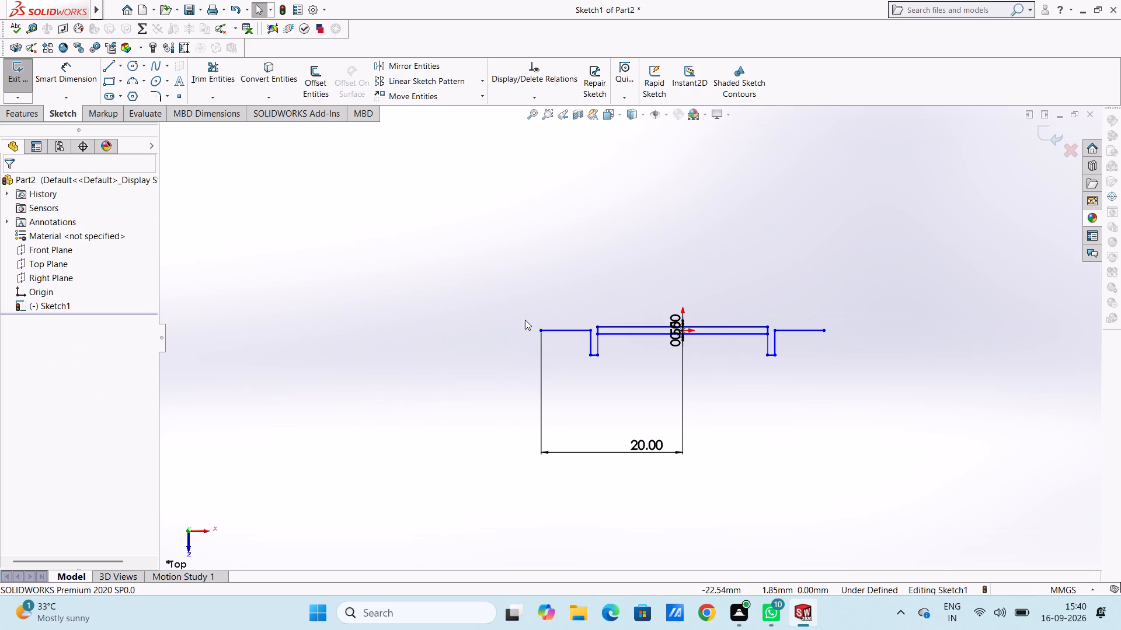
scroll(695, 367, "down", 2)
scroll(697, 366, "up", 4)
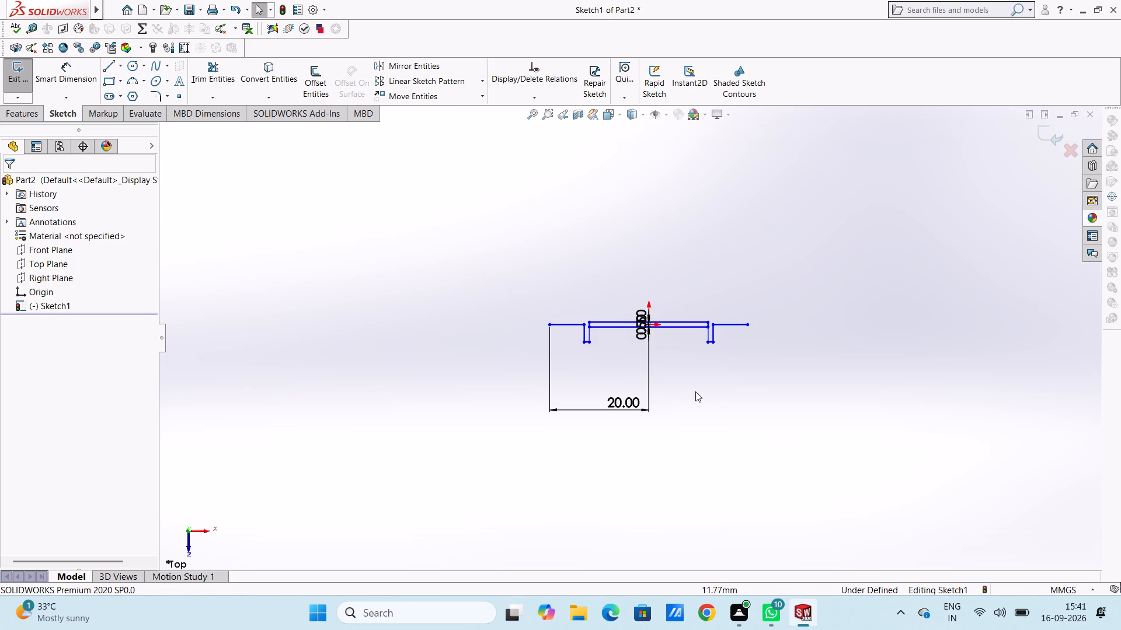
left_click(110, 69)
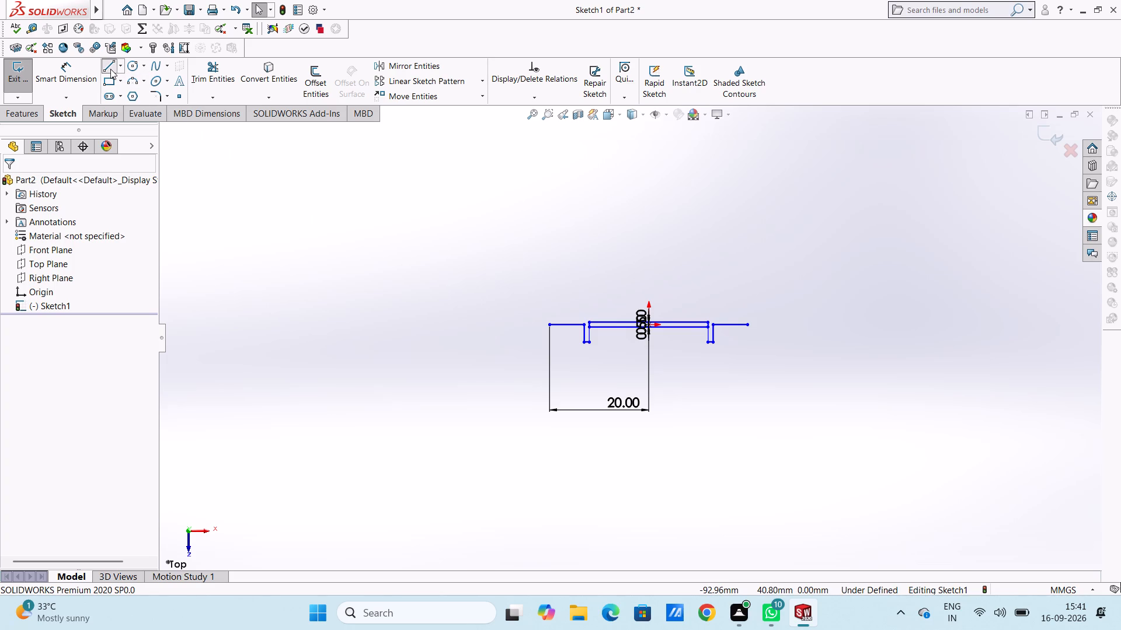
left_click(548, 323)
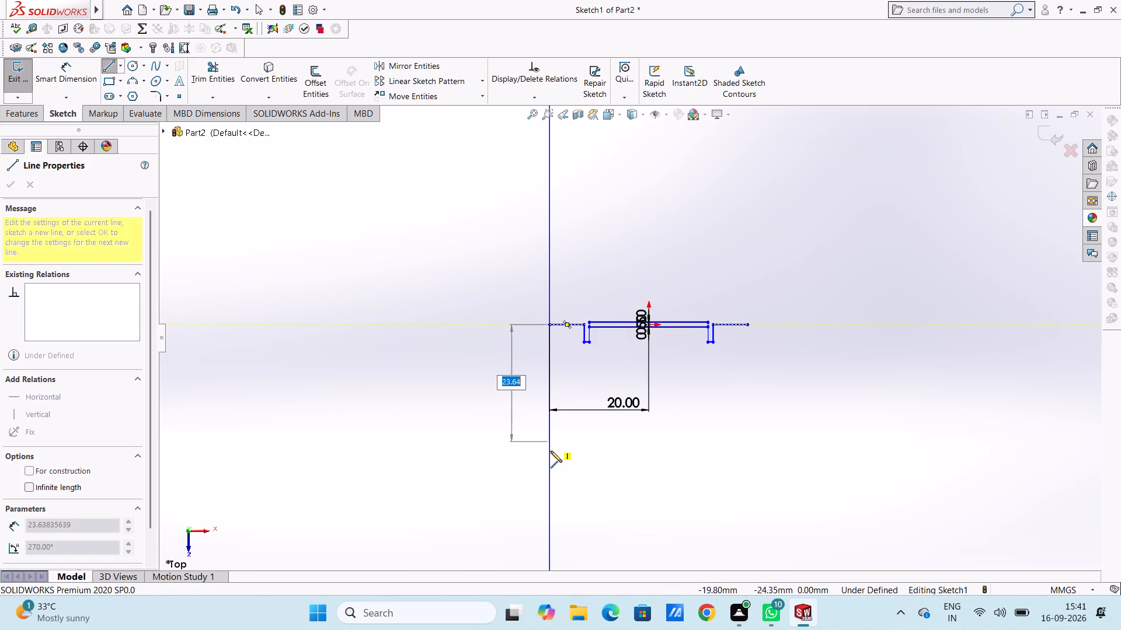
type("35")
key("Return")
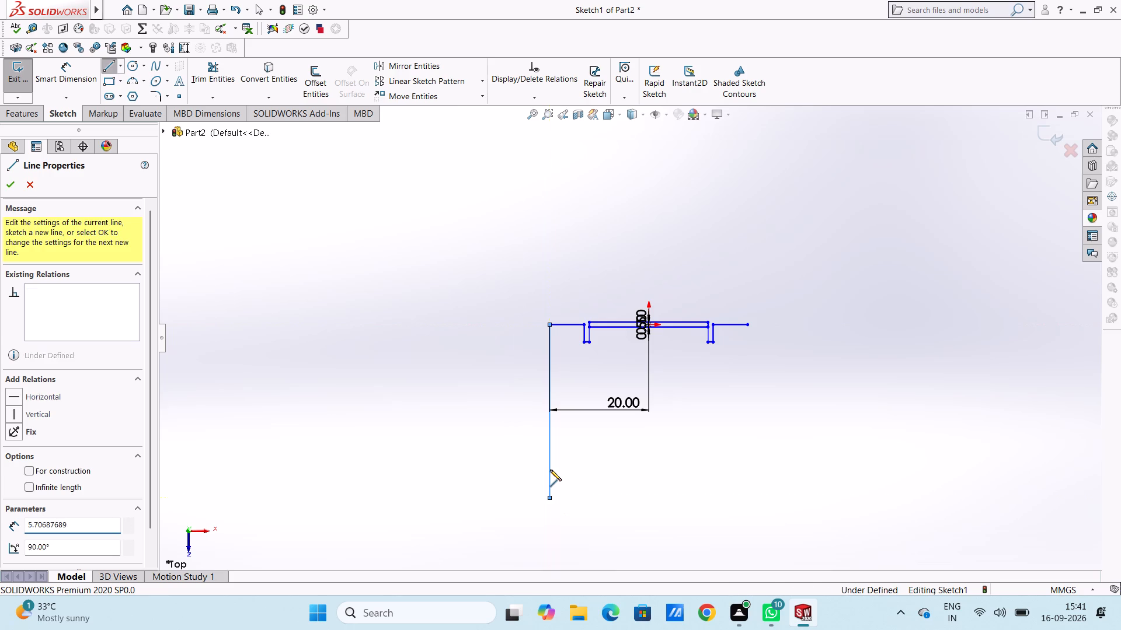
Continue from the 35 mm line's lower end with lines 3 mm right, 1 mm down, and 3 mm back left to align with it.
scroll(550, 470, "up", 2)
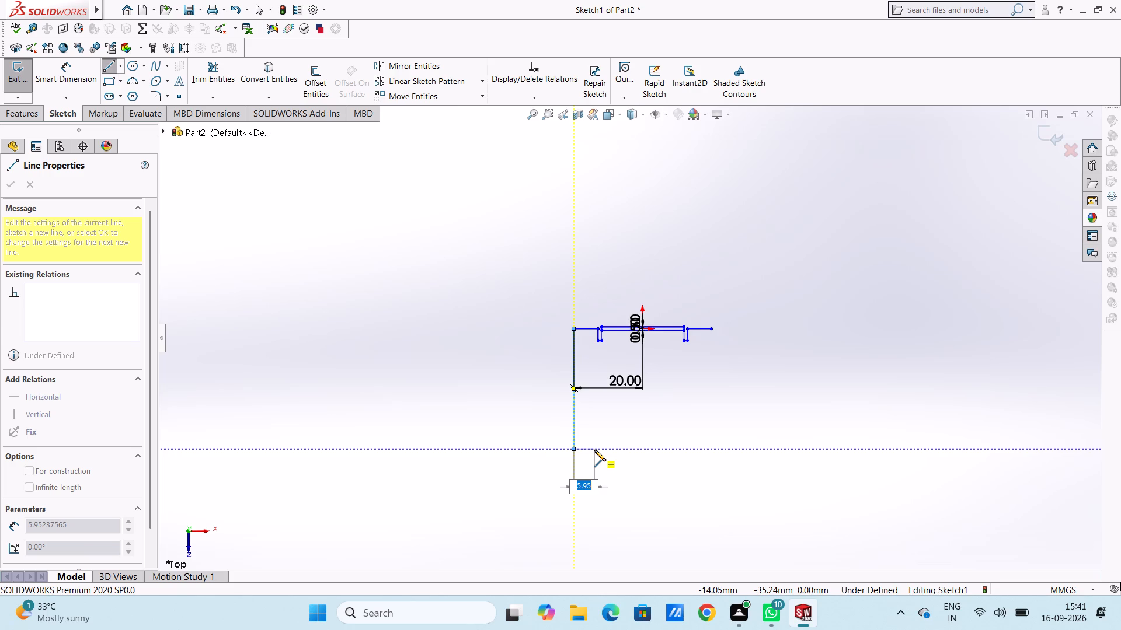
key("1")
key("BackSpace")
key("3")
key("Return")
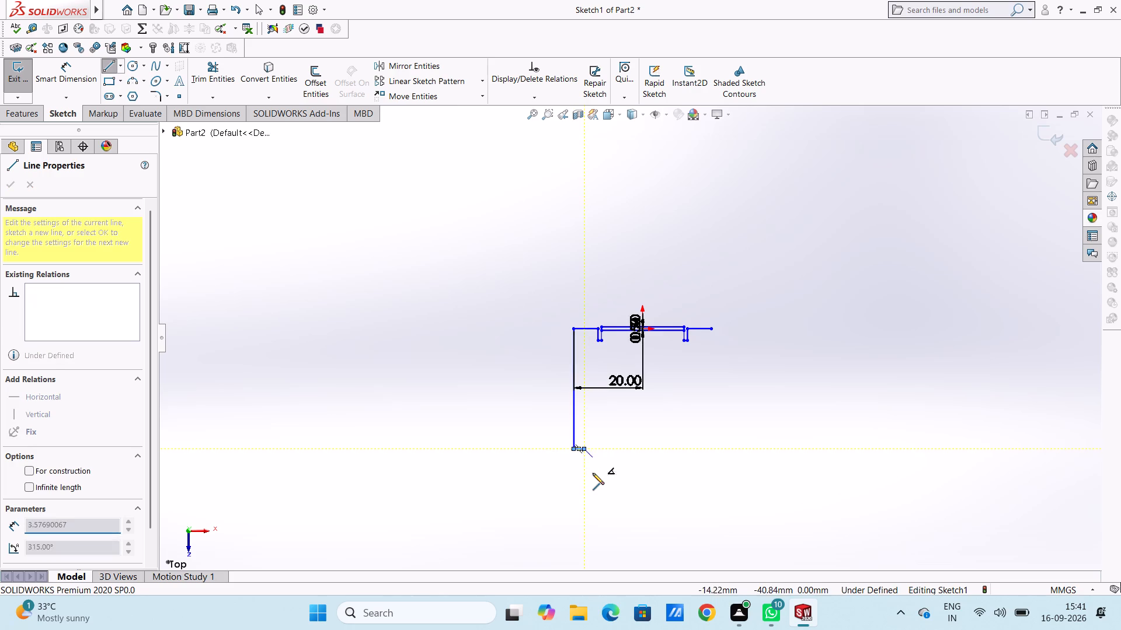
scroll(585, 477, "up", 3)
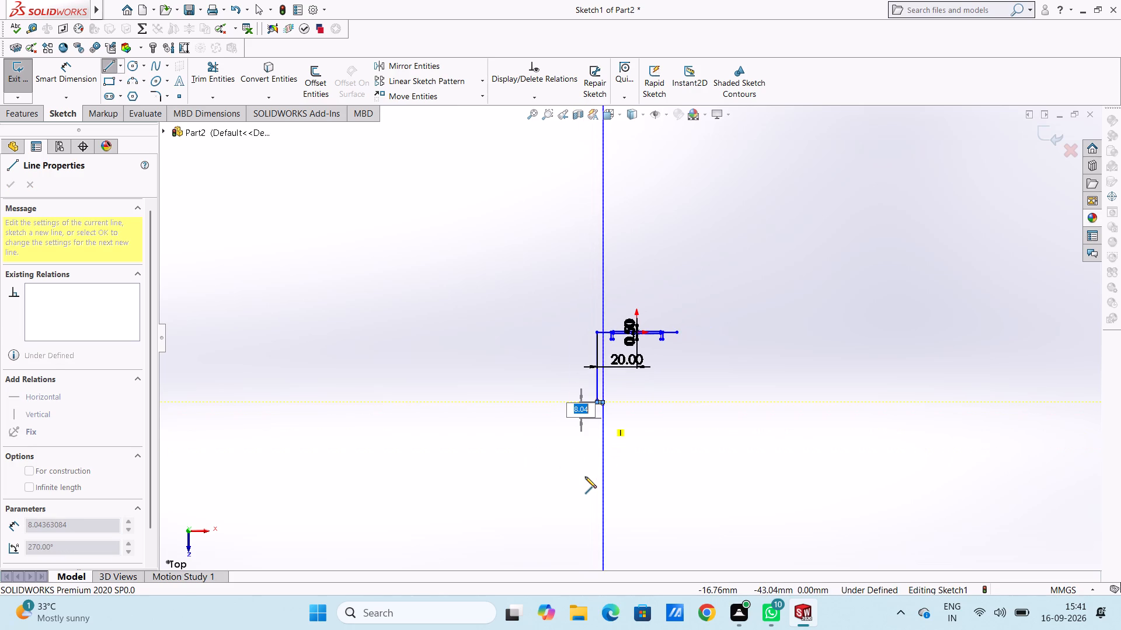
scroll(585, 477, "down", 4)
scroll(650, 275, "down", 4)
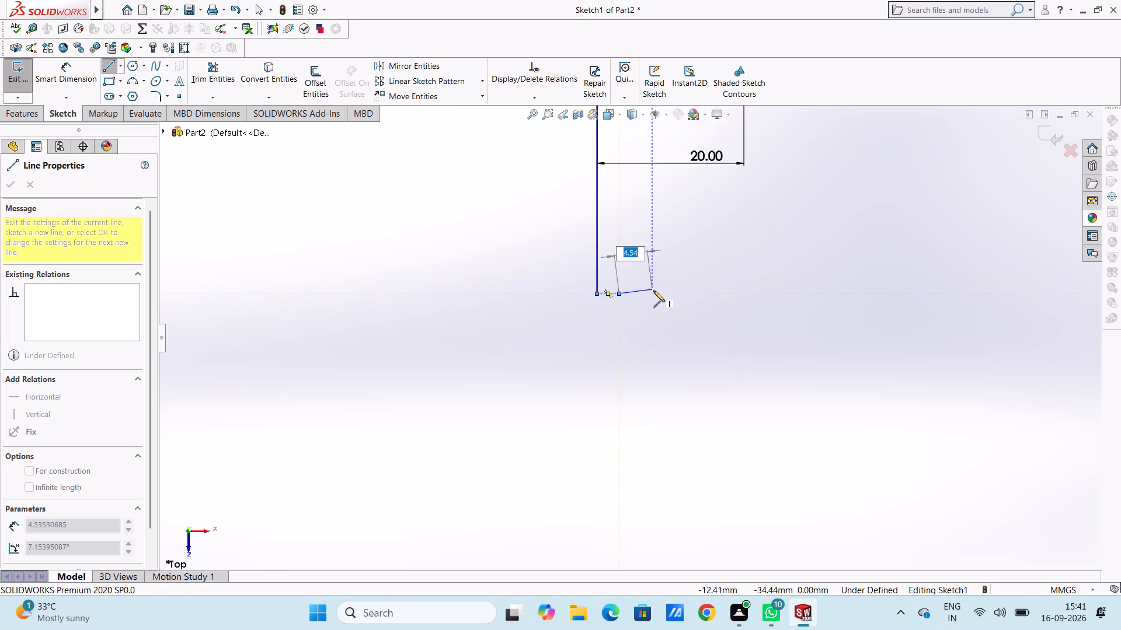
scroll(637, 291, "down", 9)
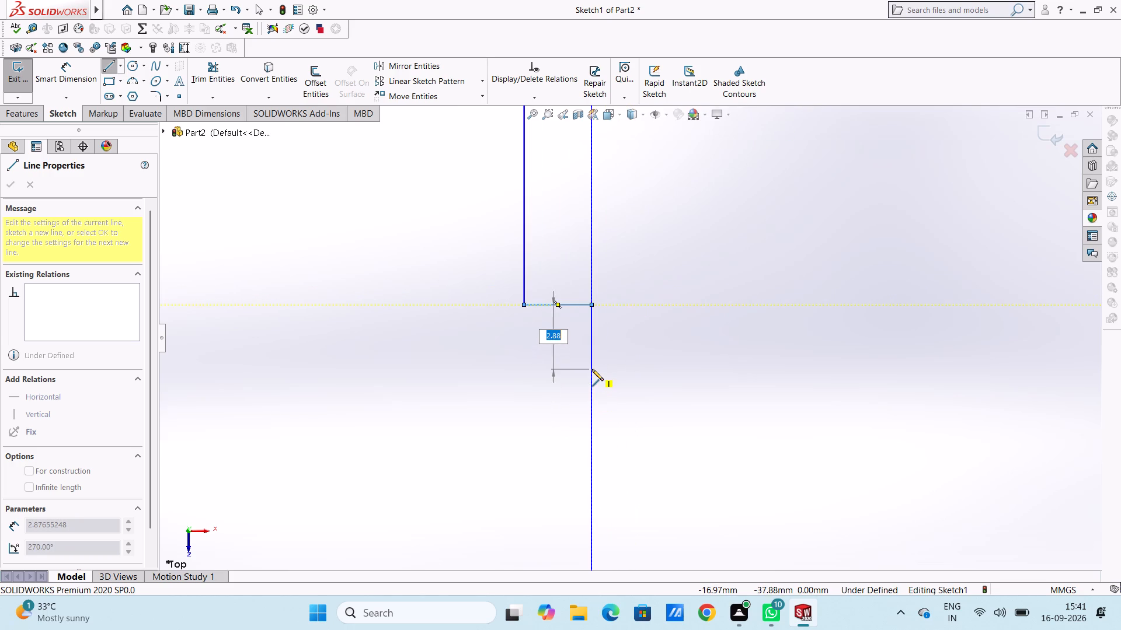
key("1")
key("Return")
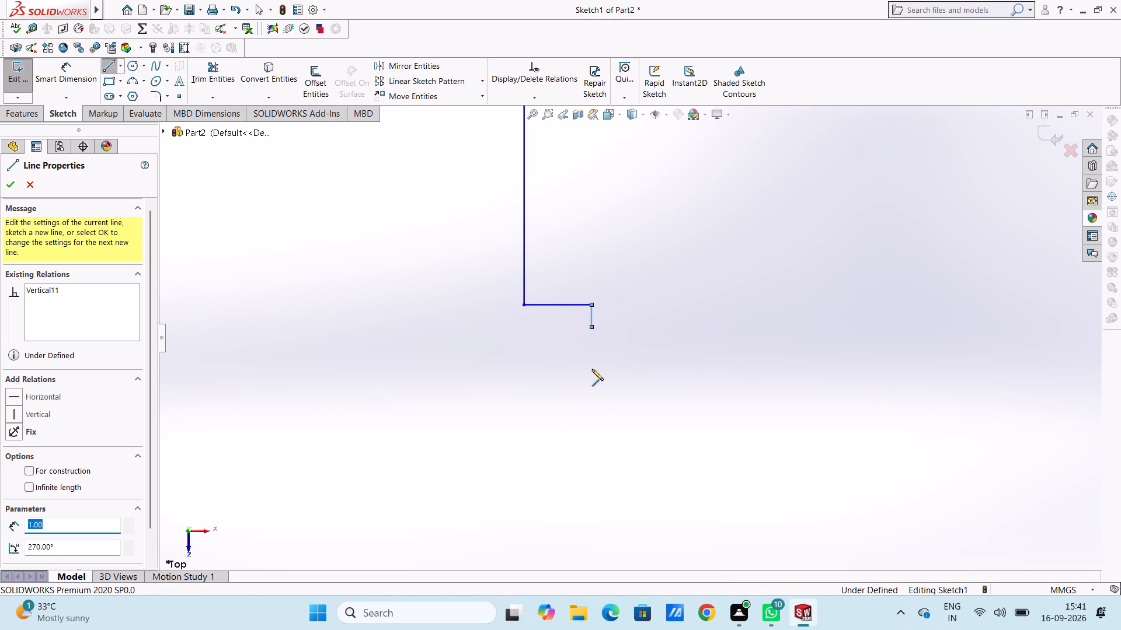
left_click(521, 327)
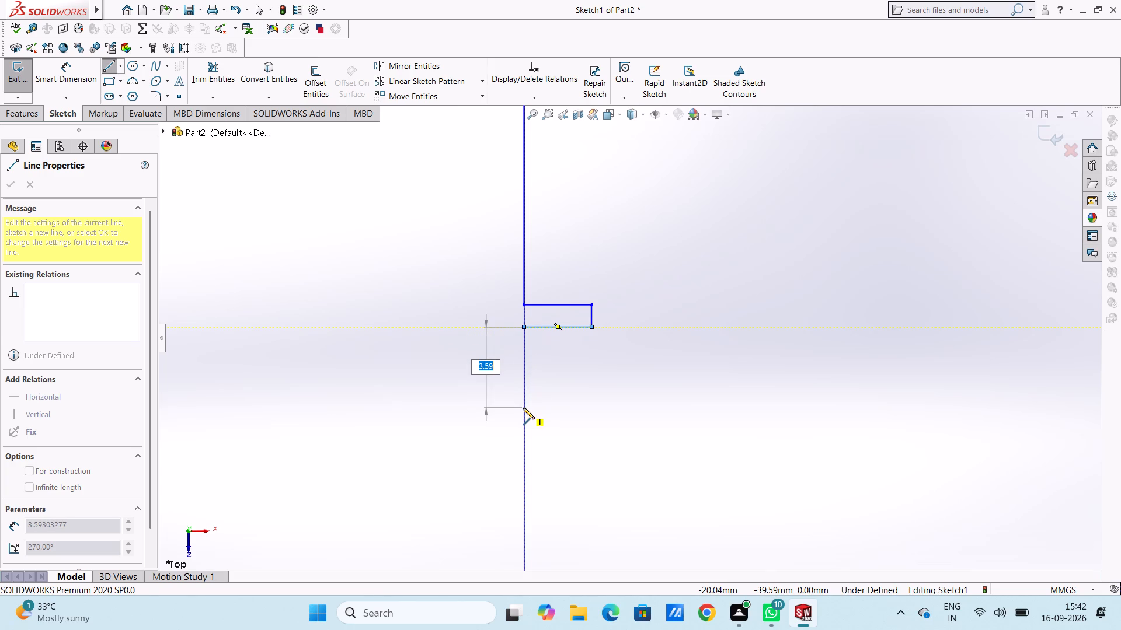
Continue the profile with a 4 mm vertical line straight down from the left end of the lower 3 mm line.
scroll(523, 408, "up", 4)
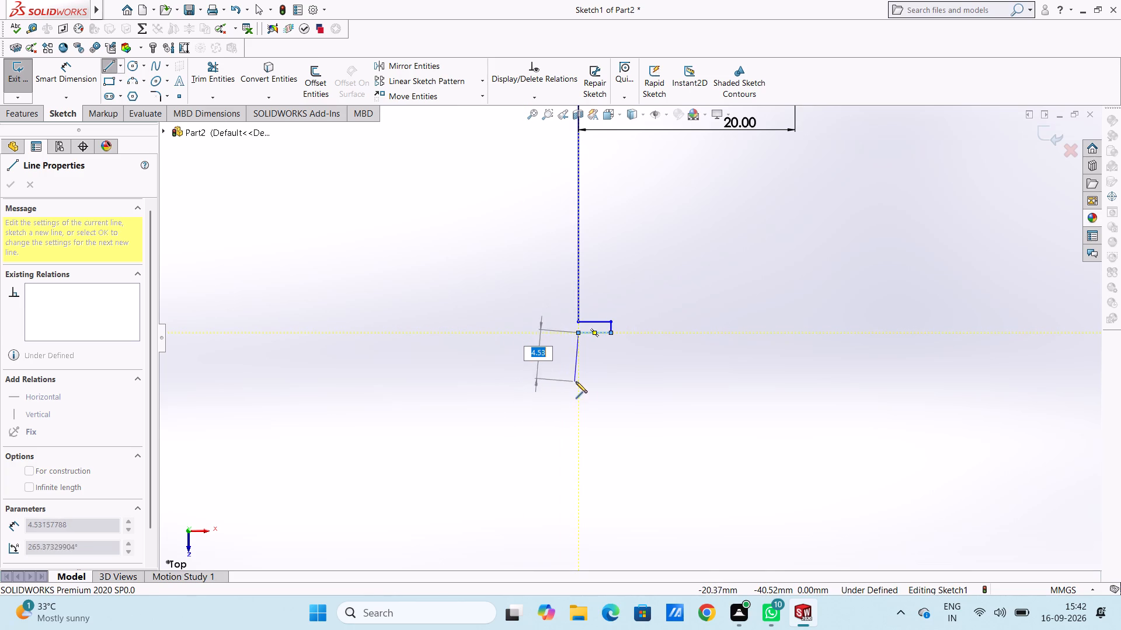
key("4")
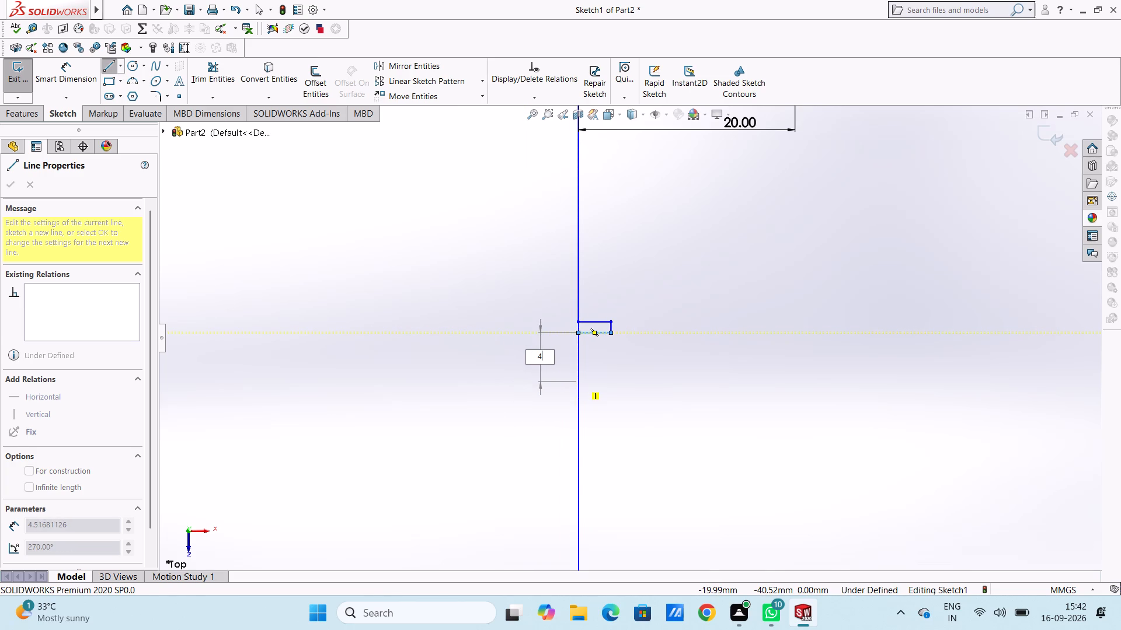
key("Return")
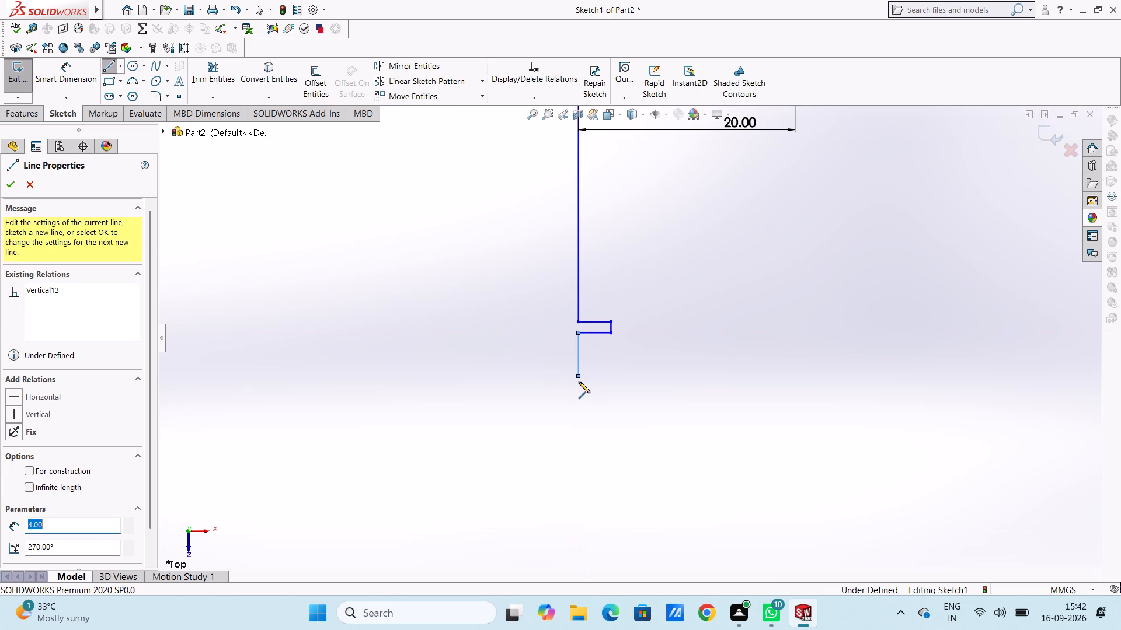
Sketch a 35 mm vertical line straight down from the outer end of the right-hand stub, level with the left wall's end.
key("Escape")
key("Escape")
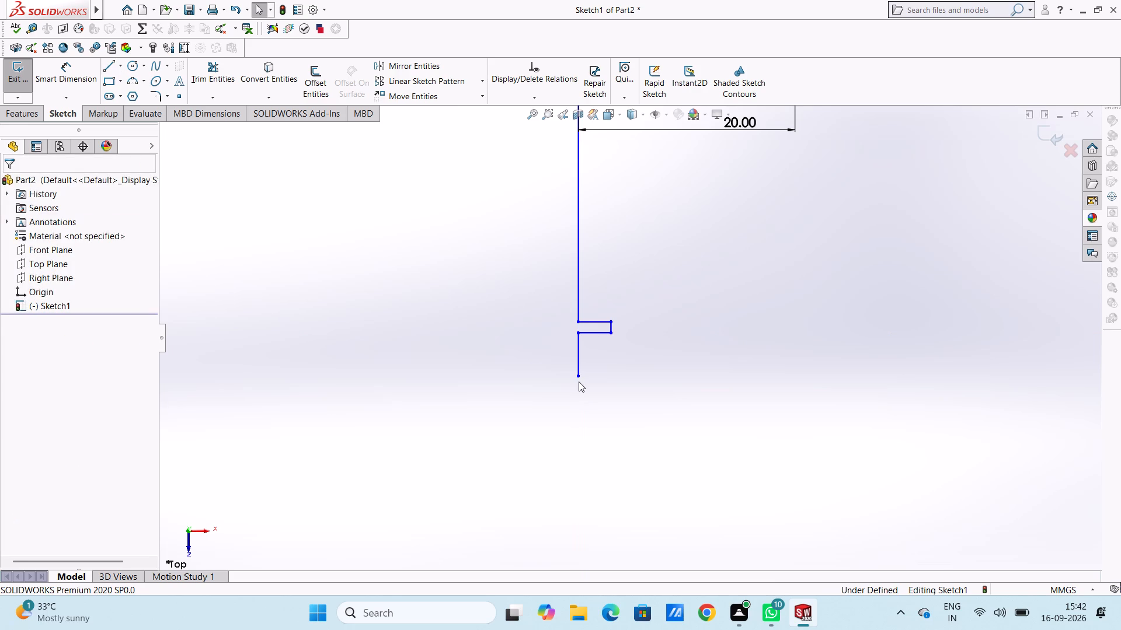
scroll(697, 362, "up", 5)
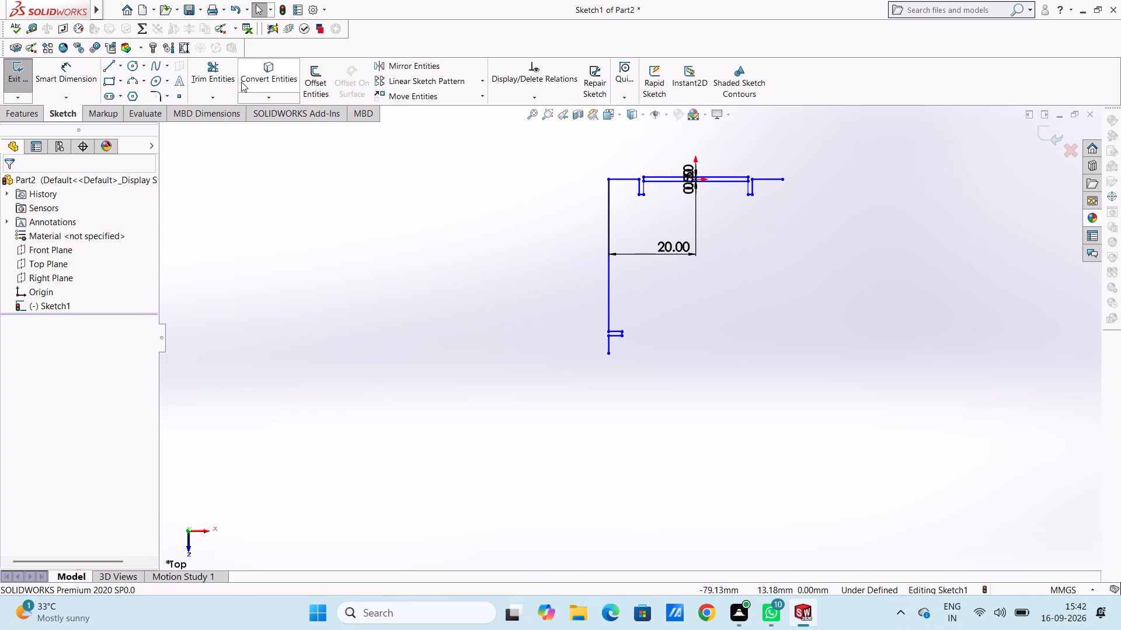
left_click(111, 68)
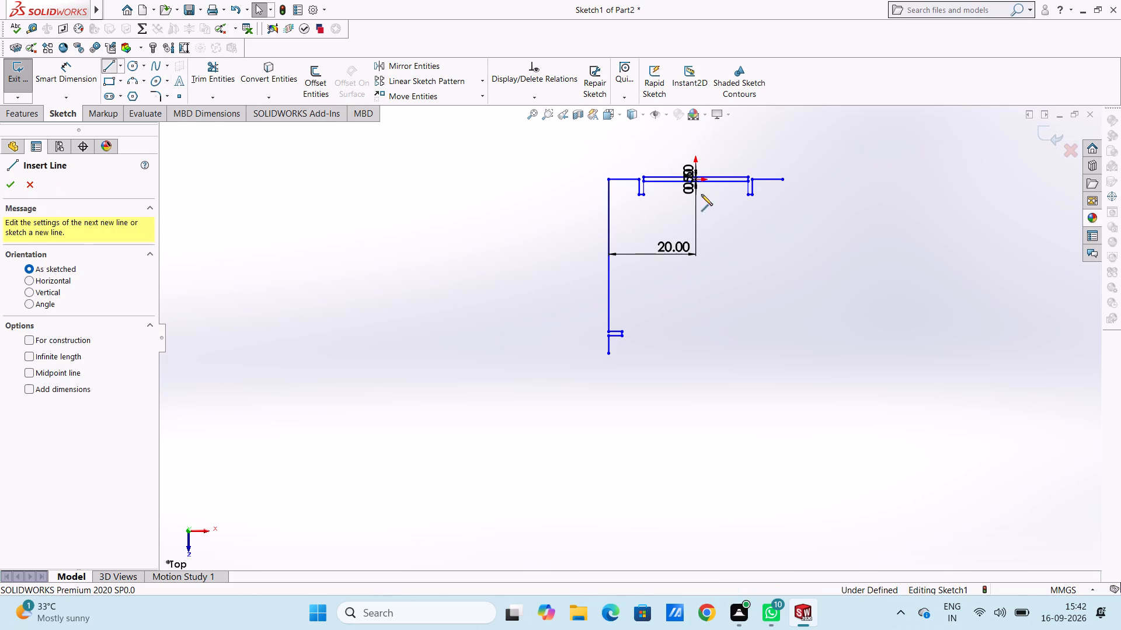
left_click(781, 178)
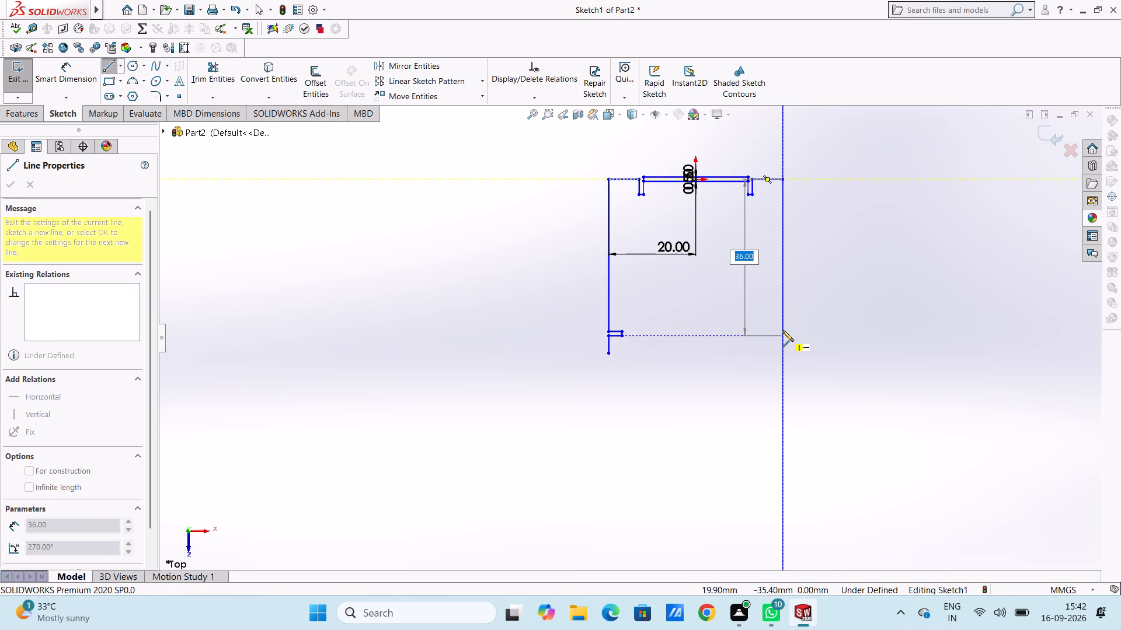
left_click(782, 330)
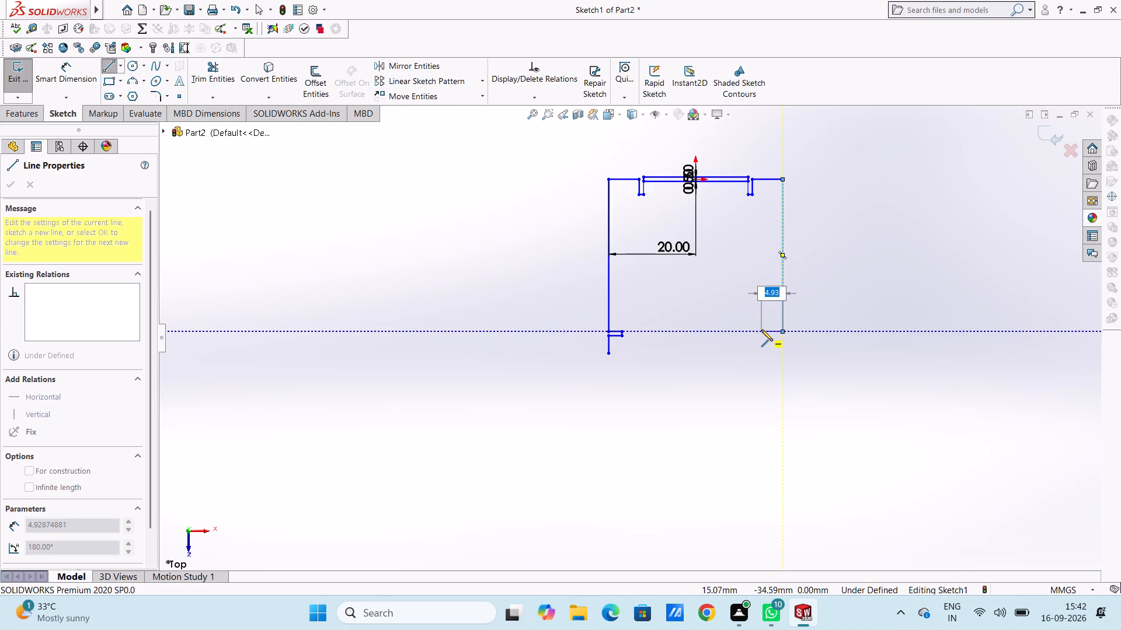
Continue the right wall with lines 3 mm left, 1 mm down, 3 mm back right and 4 mm down, matching the left wall.
key("3")
key("Return")
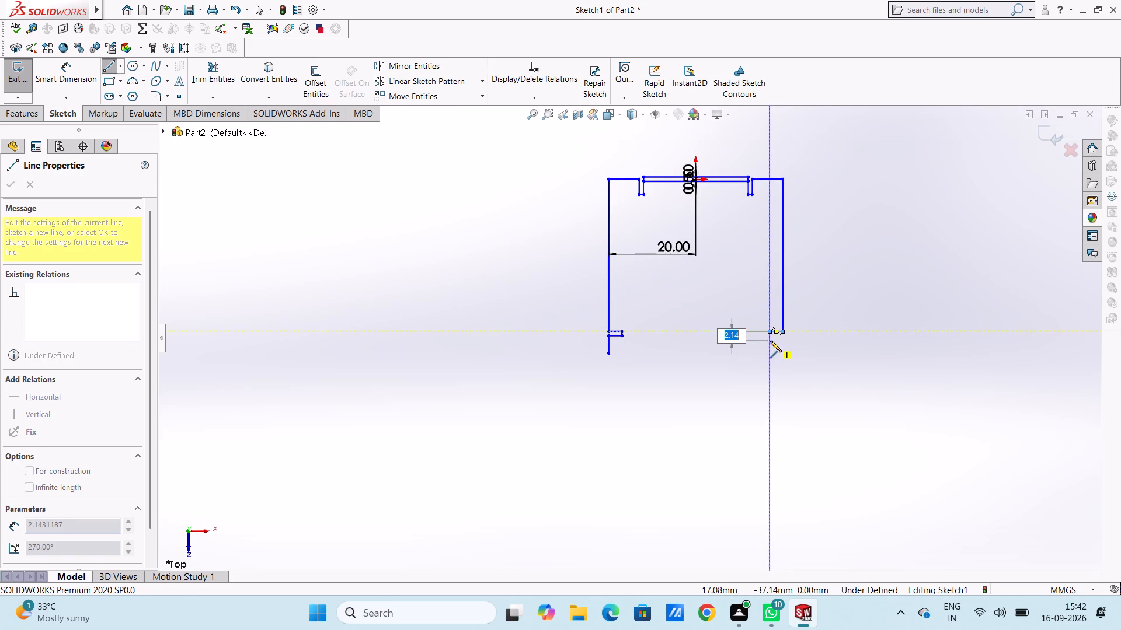
left_click(770, 338)
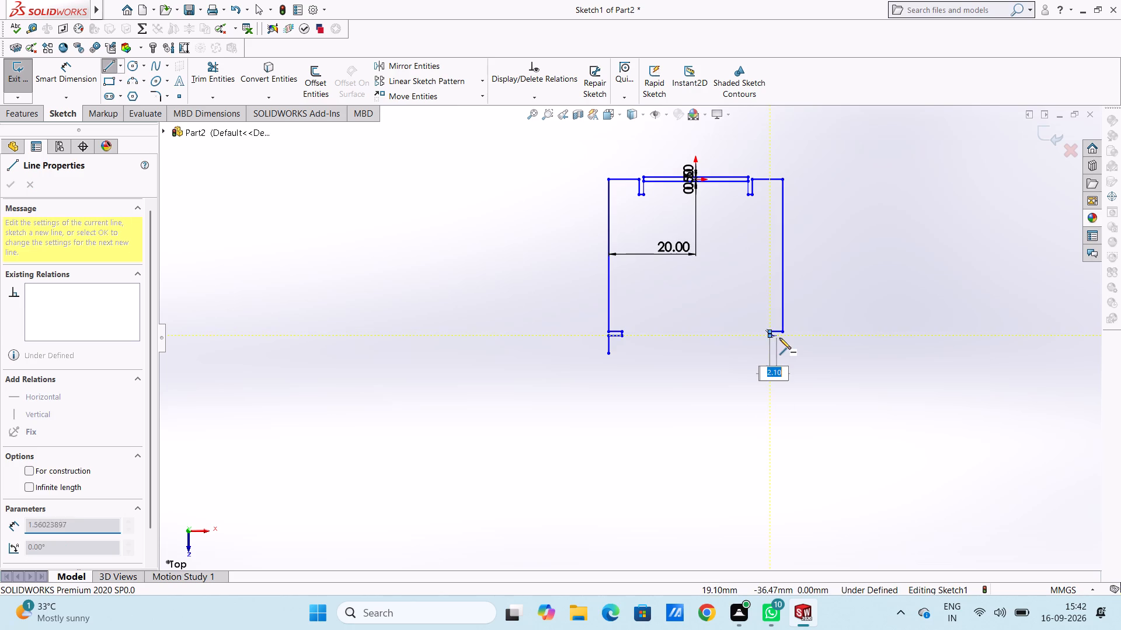
left_click(782, 338)
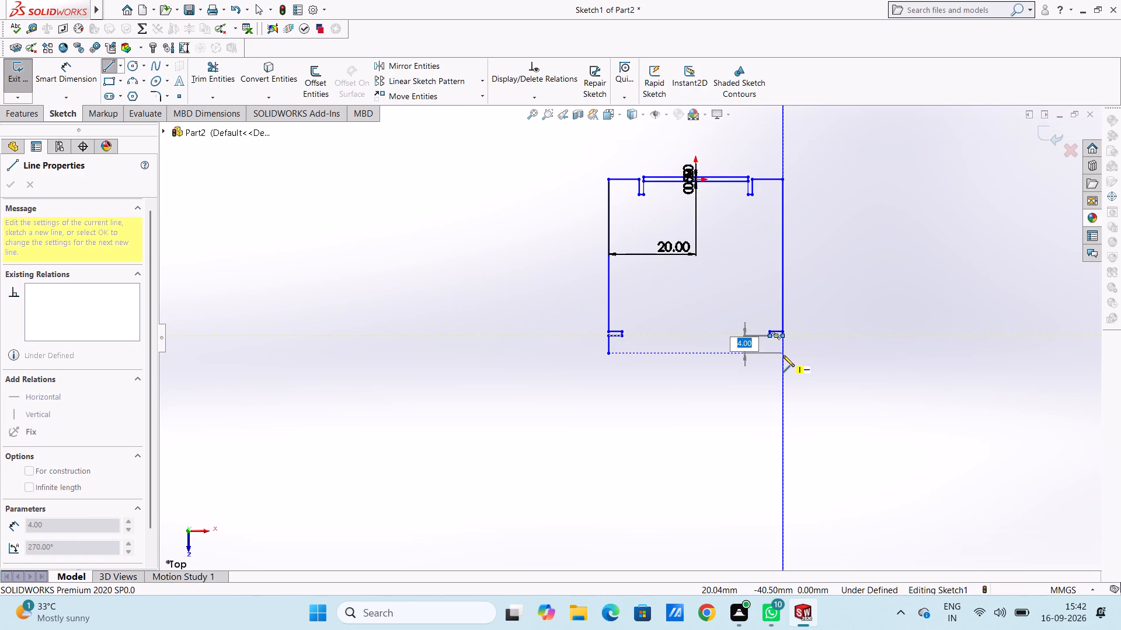
left_click(783, 355)
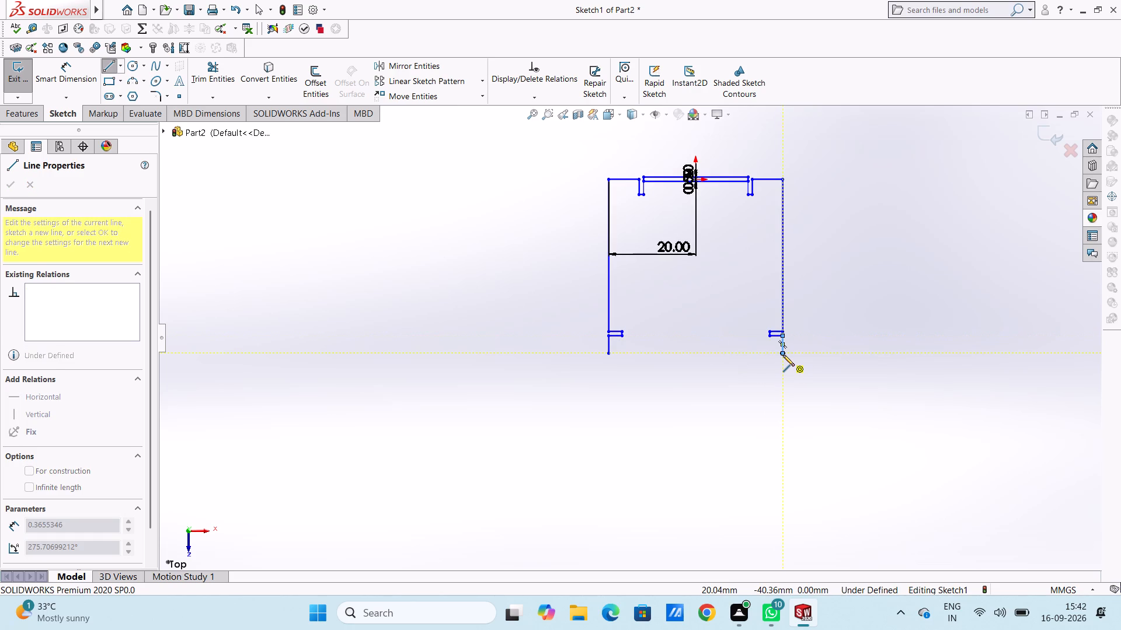
key("Escape")
key("Escape")
Offset only the right-hand 35 mm wall line by 1 mm inward, without chain selection or bi-directional offset.
scroll(691, 223, "down", 2)
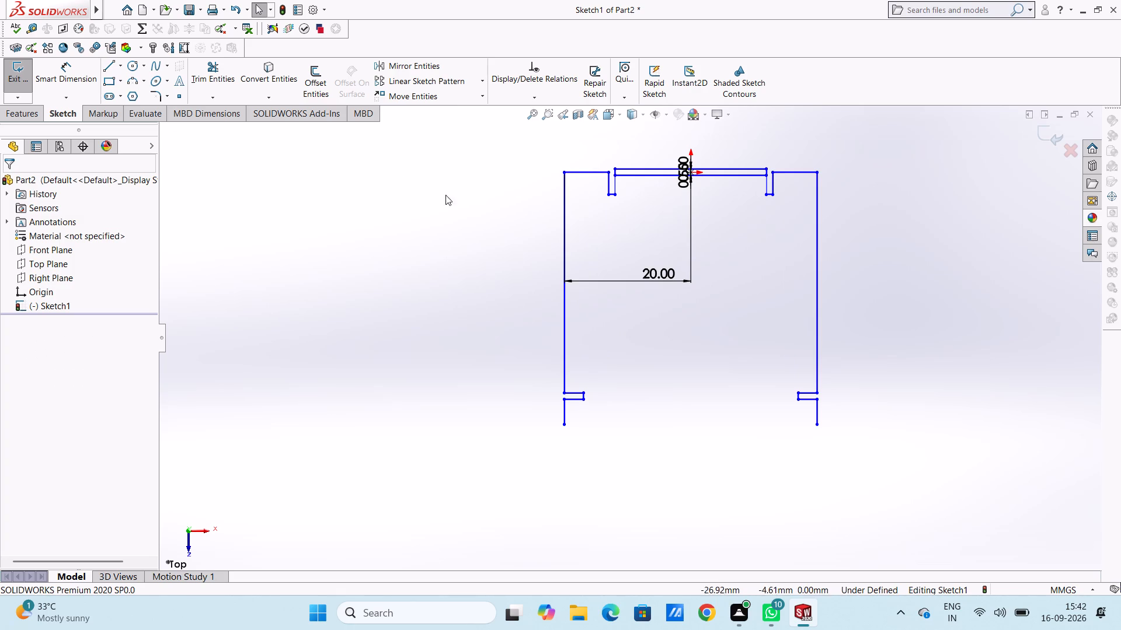
left_click(319, 84)
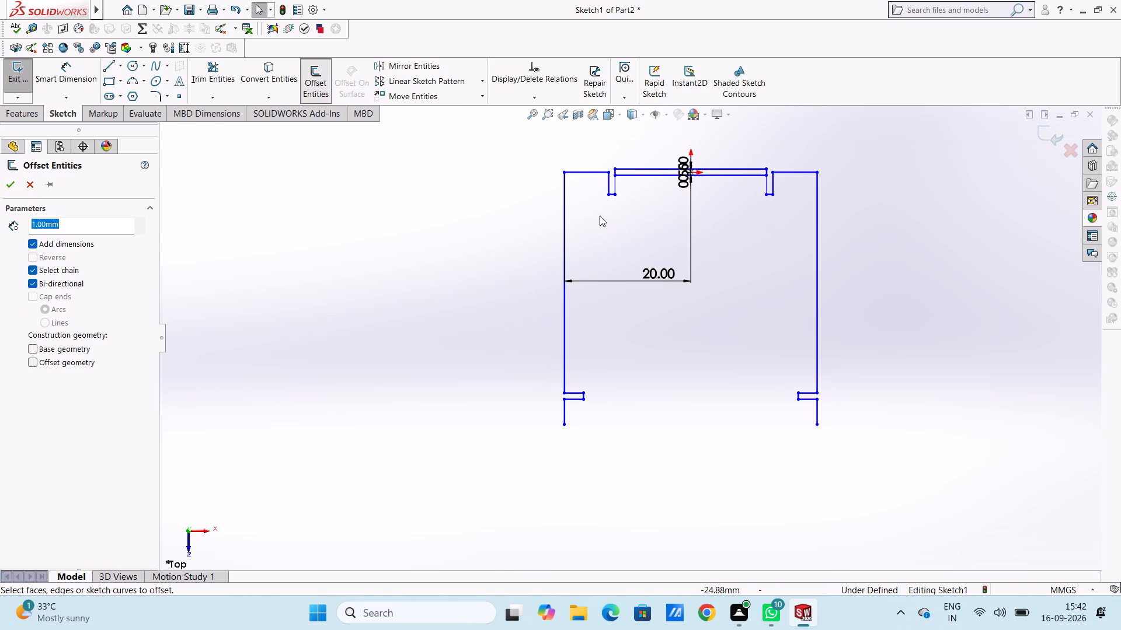
left_click(815, 250)
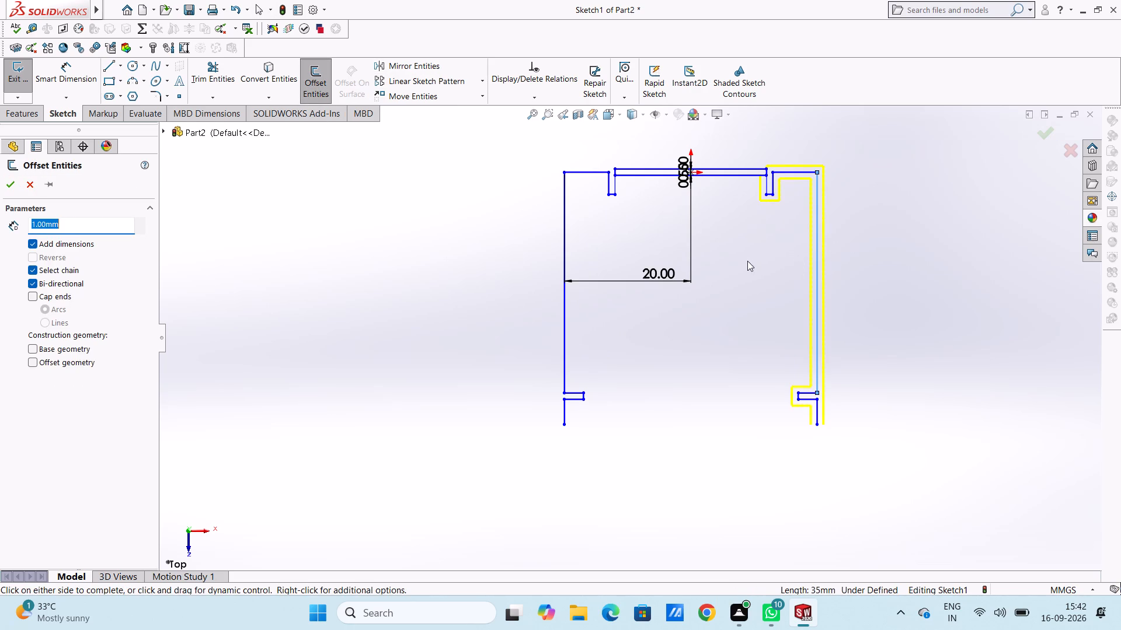
left_click(37, 269)
left_click(33, 279)
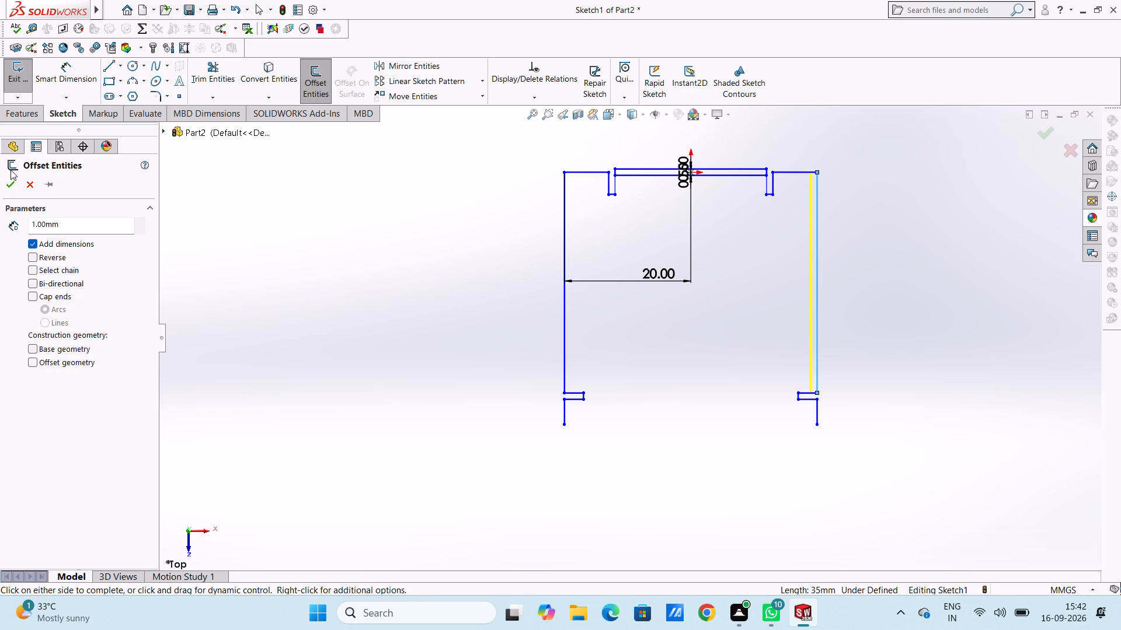
left_click(9, 185)
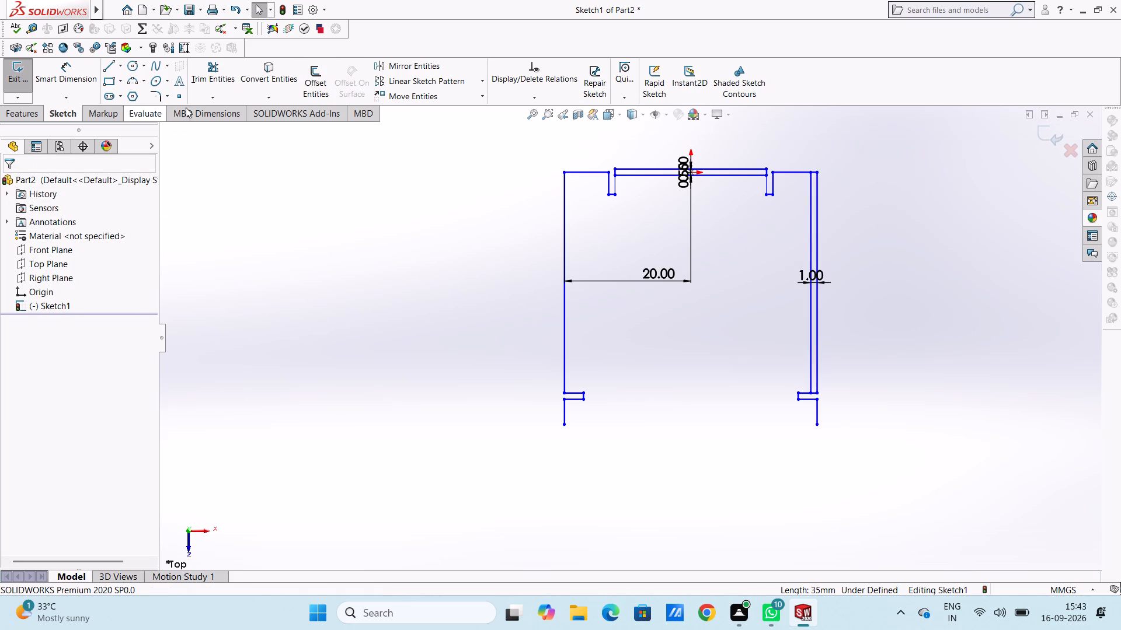
Offset the left-hand 35 mm wall line by 1 mm, reversed toward the inside of the profile.
left_click(308, 78)
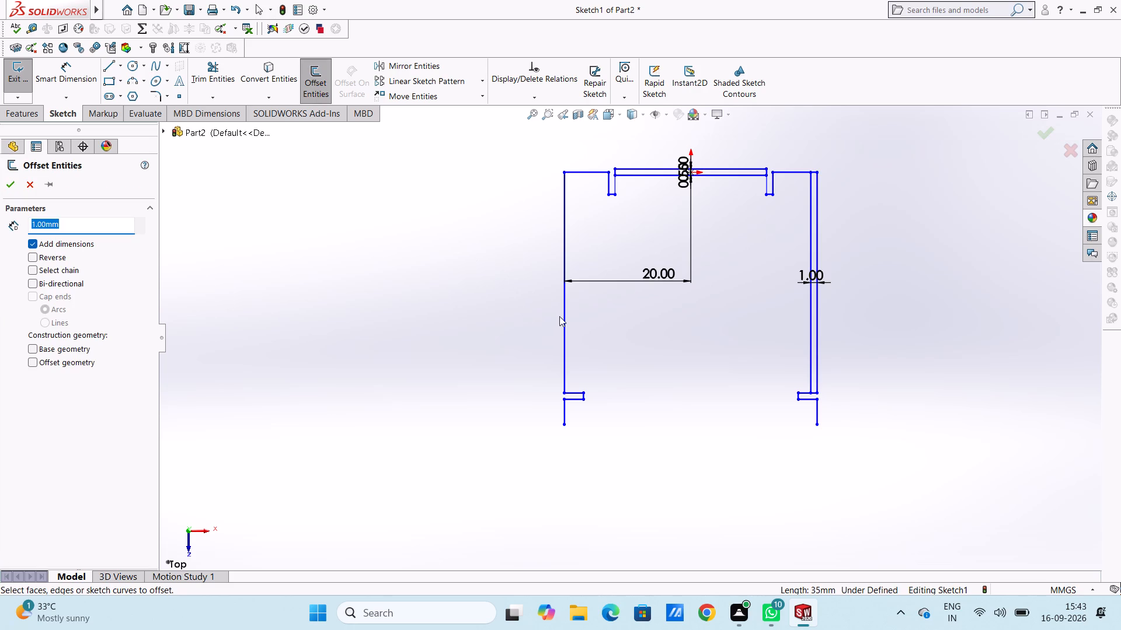
left_click(565, 318)
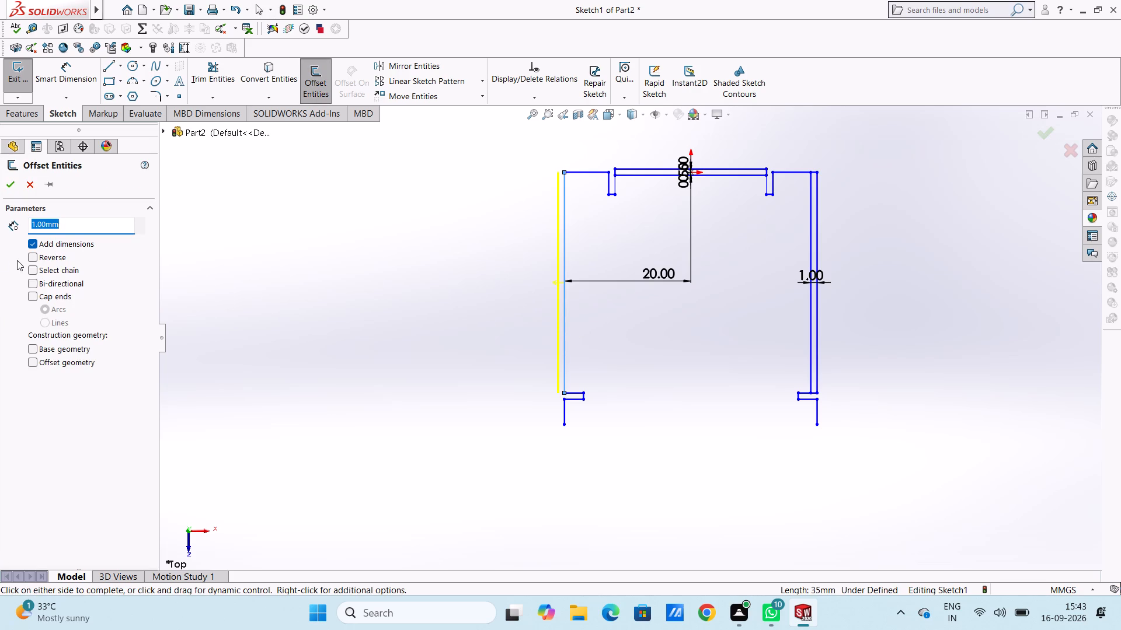
left_click(34, 258)
left_click(14, 188)
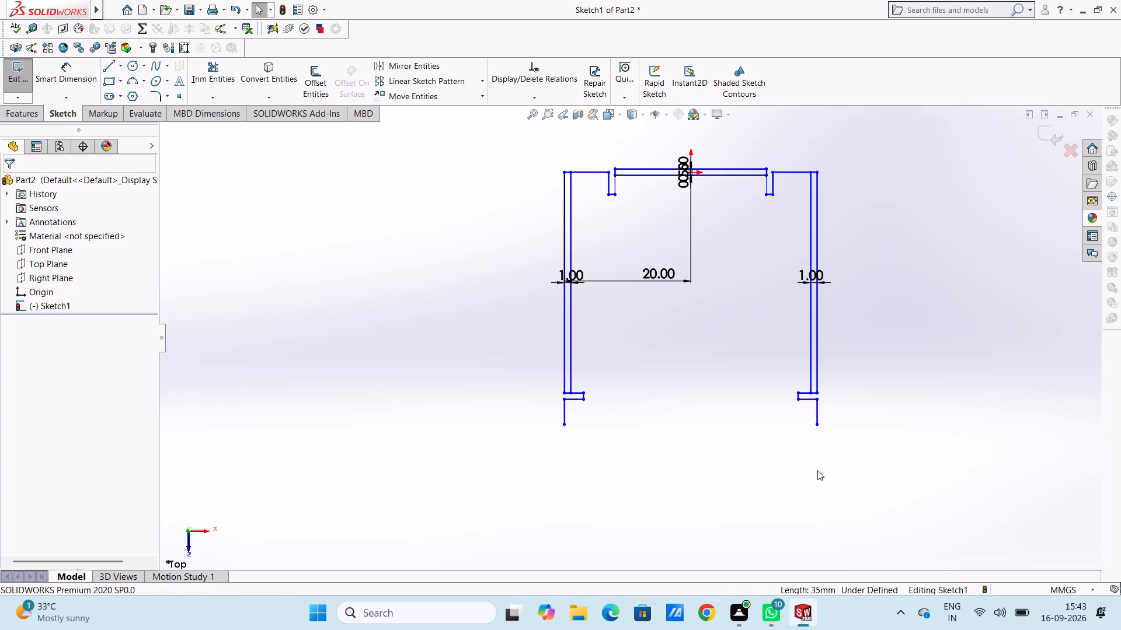
Sketch a horizontal midpoint line with a 7.5 mm half-length, centred about 54 mm straight below the origin.
scroll(777, 481, "down", 1)
scroll(777, 481, "up", 3)
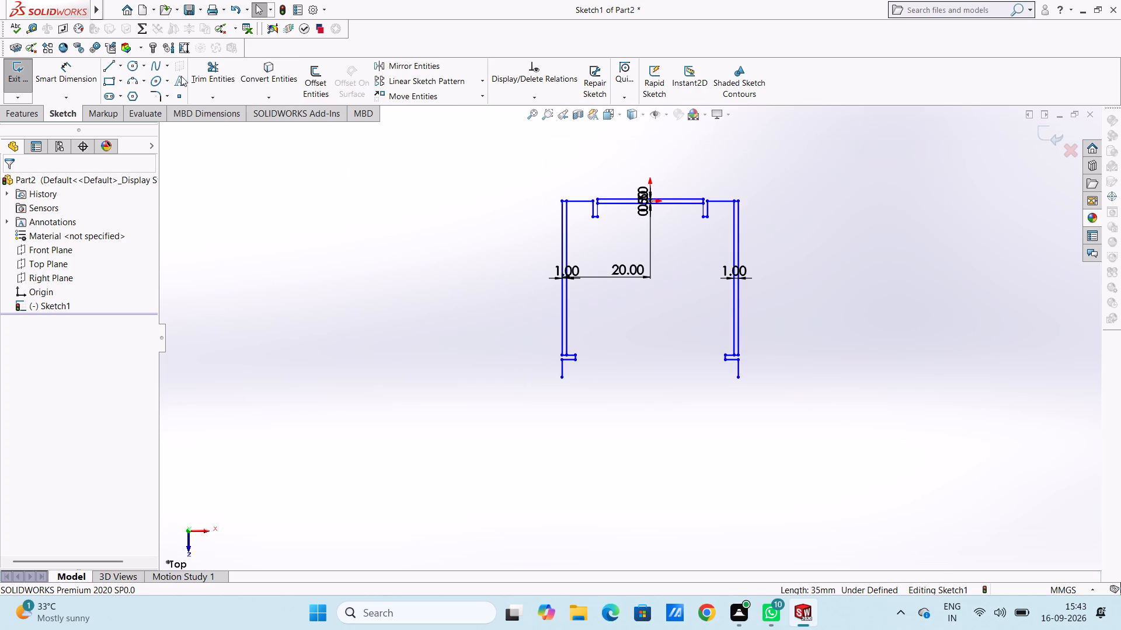
left_click(119, 69)
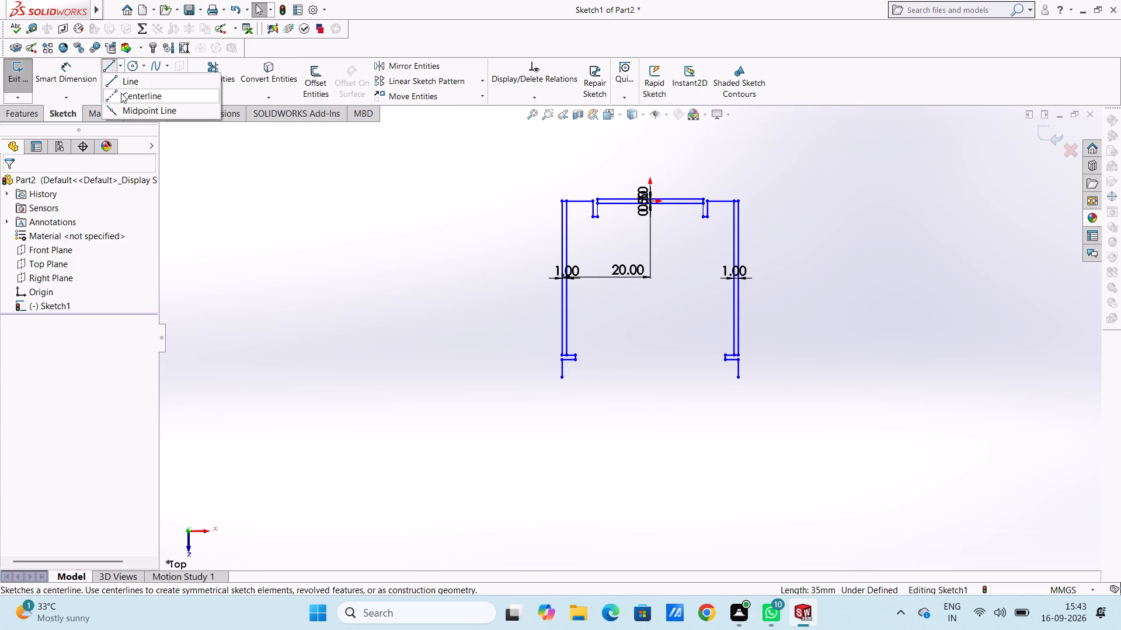
left_click(124, 106)
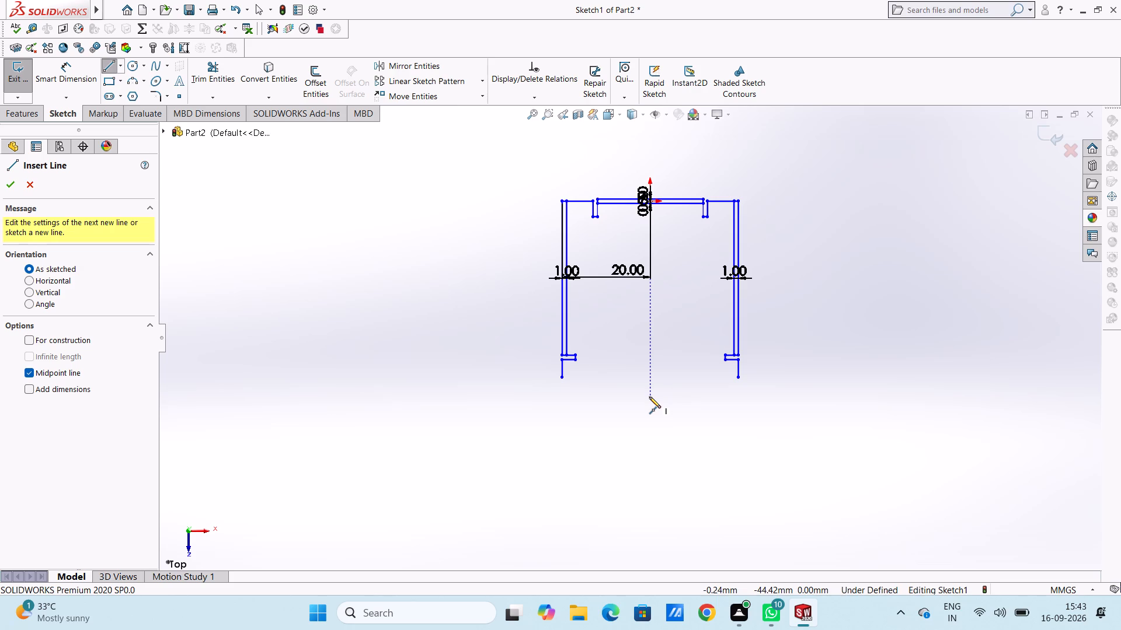
left_click(651, 440)
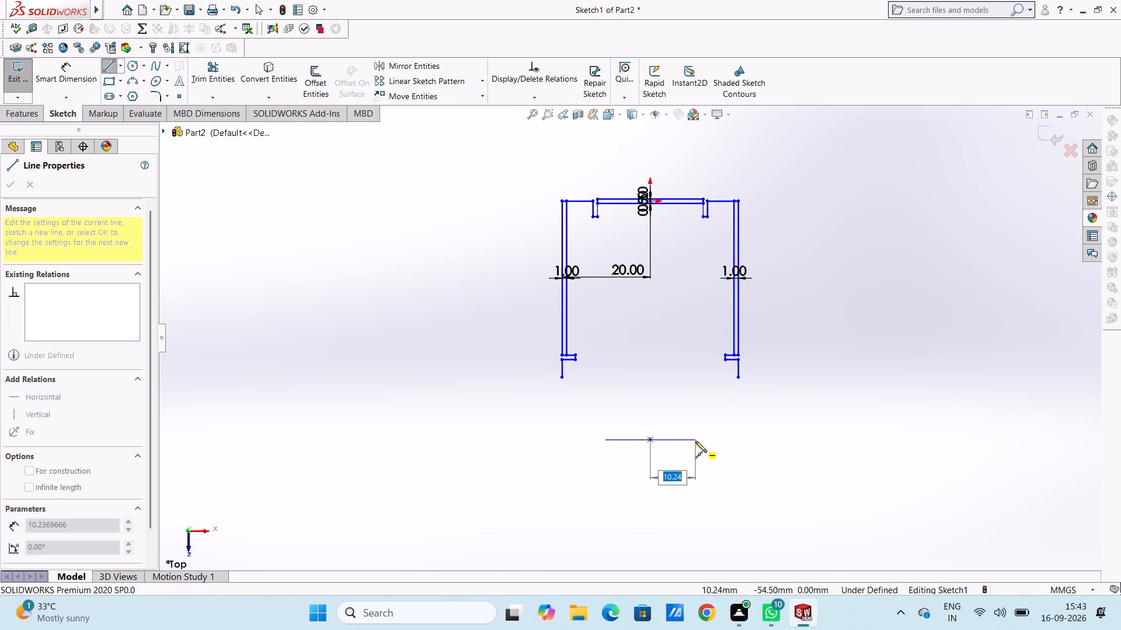
type("7.5")
key("Return")
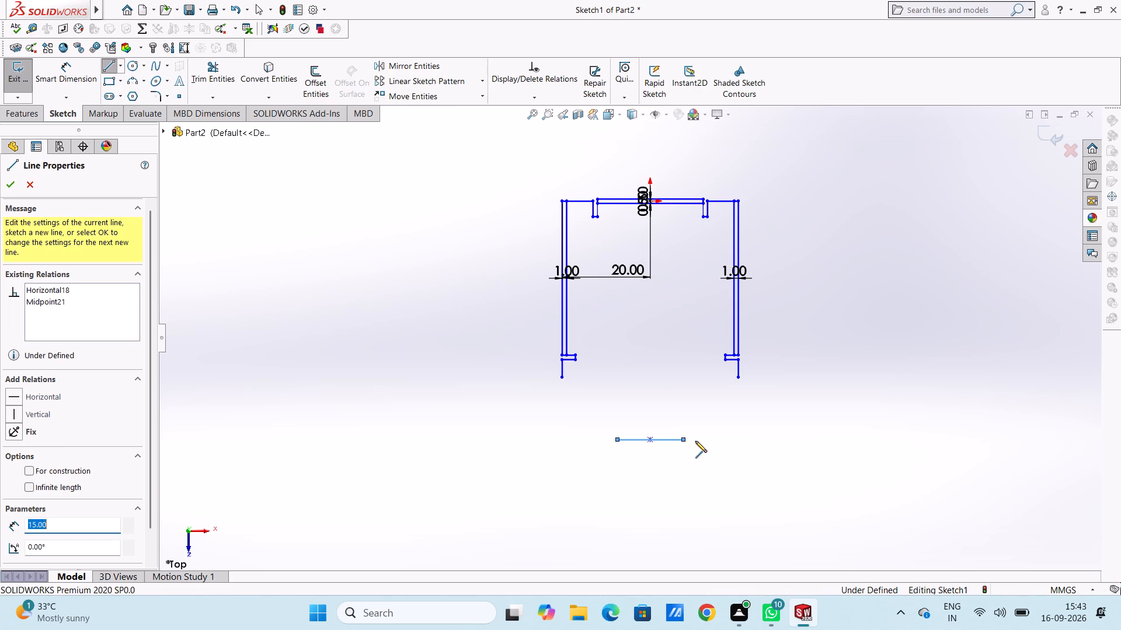
key("Escape")
key("Escape")
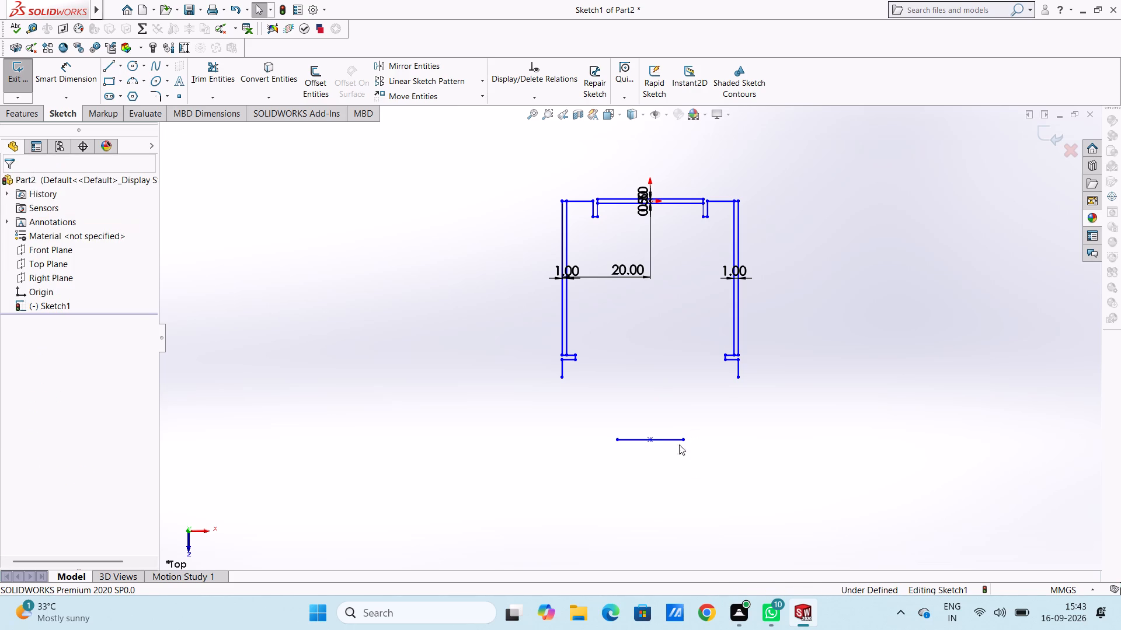
Dimension the distance from the central rectangle's top edge to the lower horizontal line as 63 mm.
left_click(47, 69)
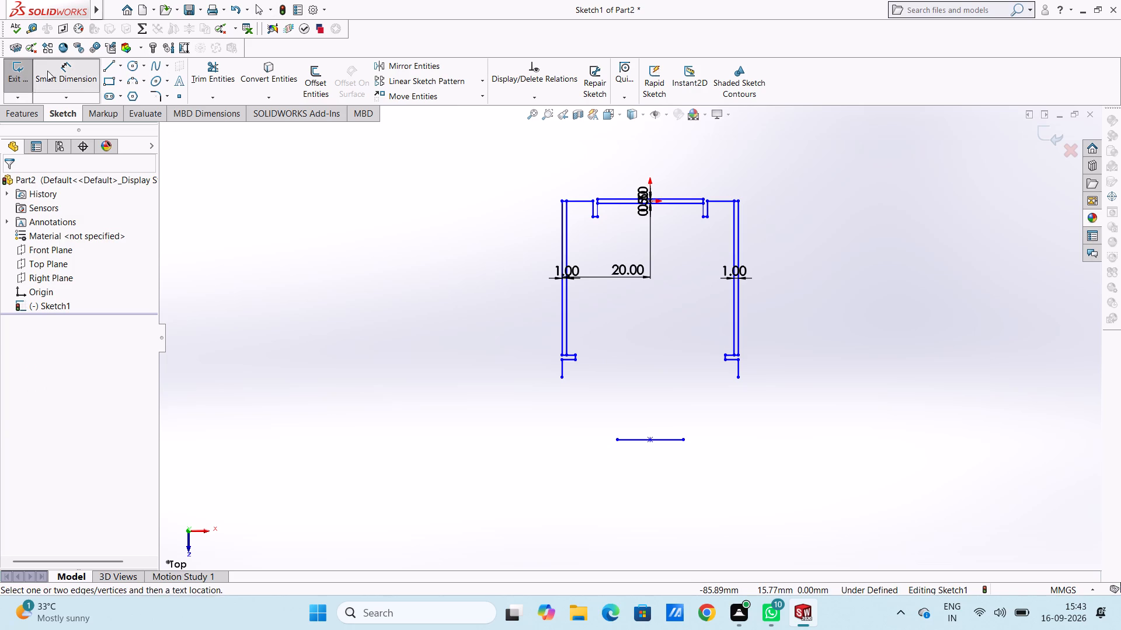
scroll(653, 211, "down", 3)
left_click(664, 212)
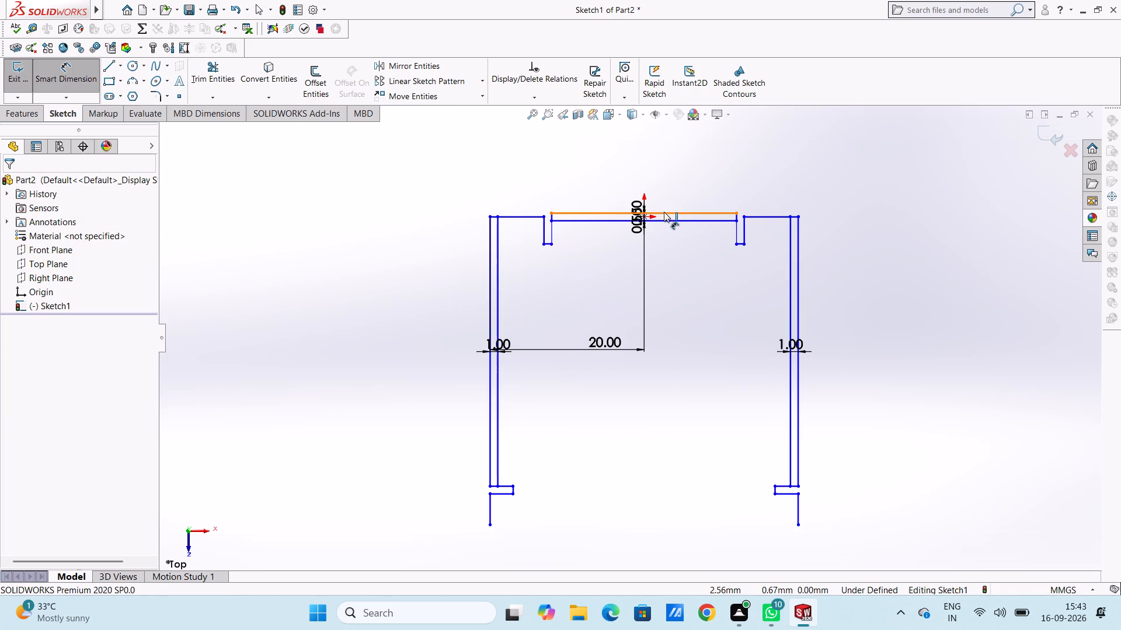
scroll(642, 330, "up", 5)
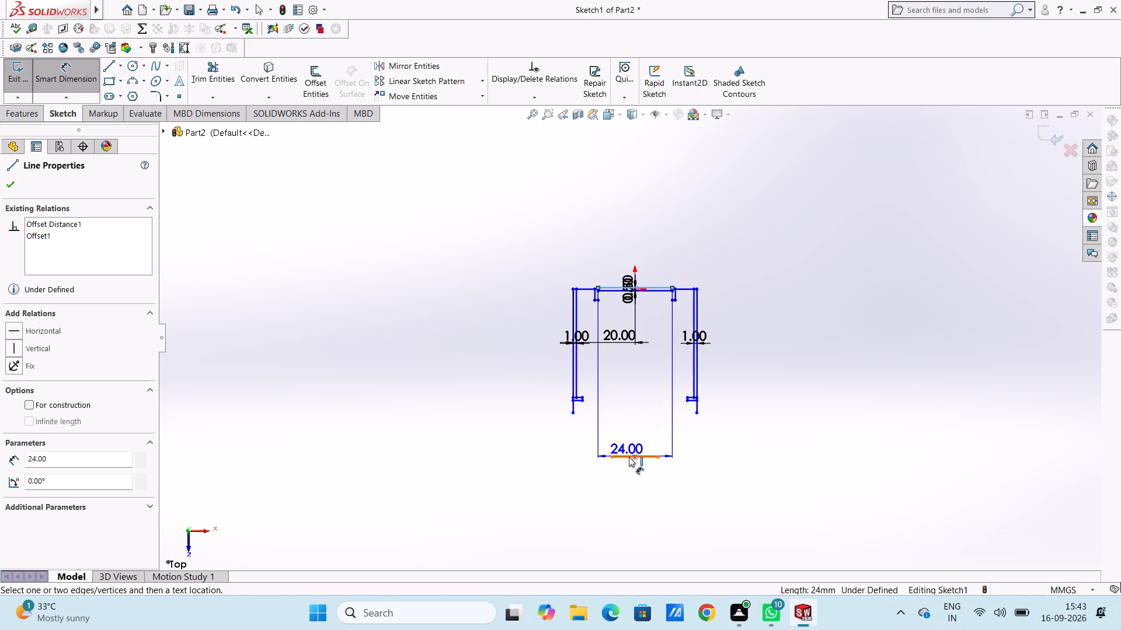
left_click(629, 457)
left_click(512, 393)
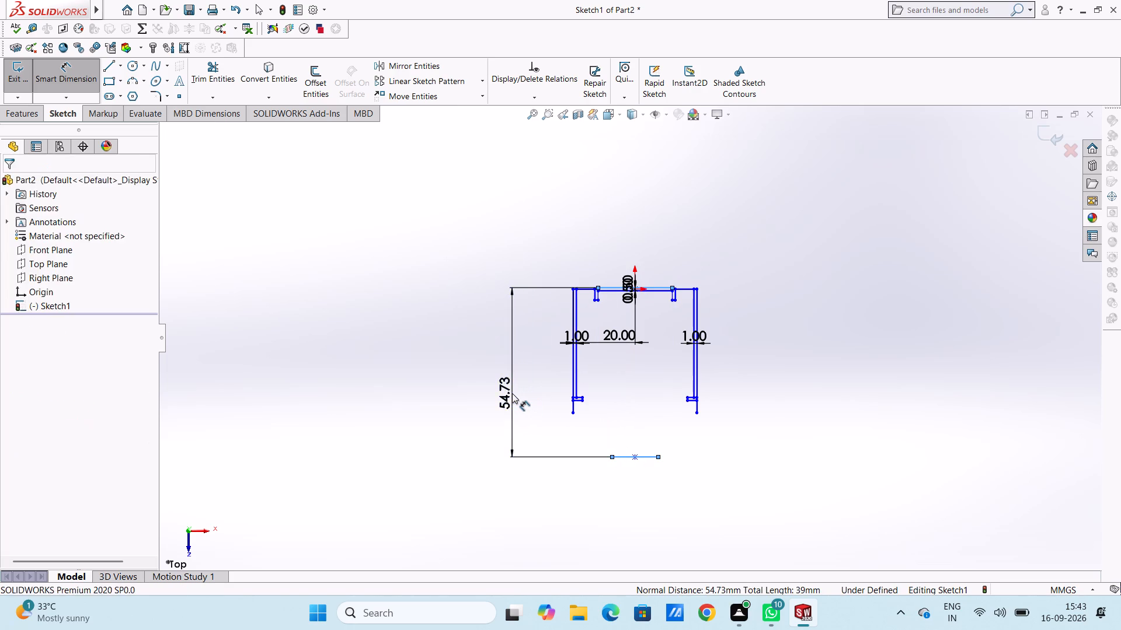
type("63")
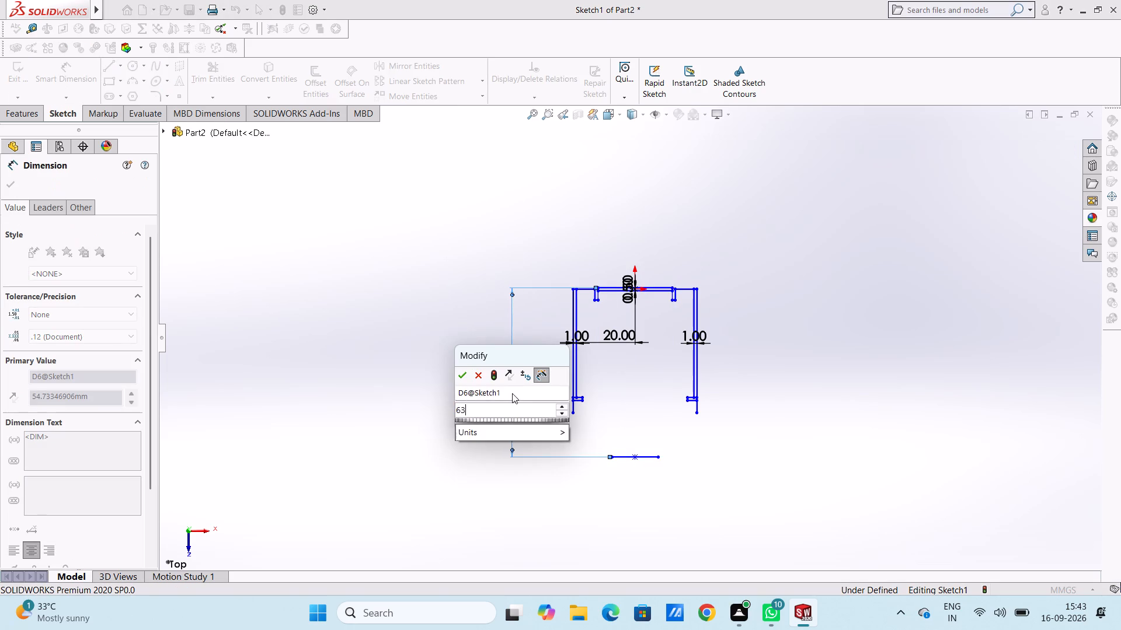
key("Return")
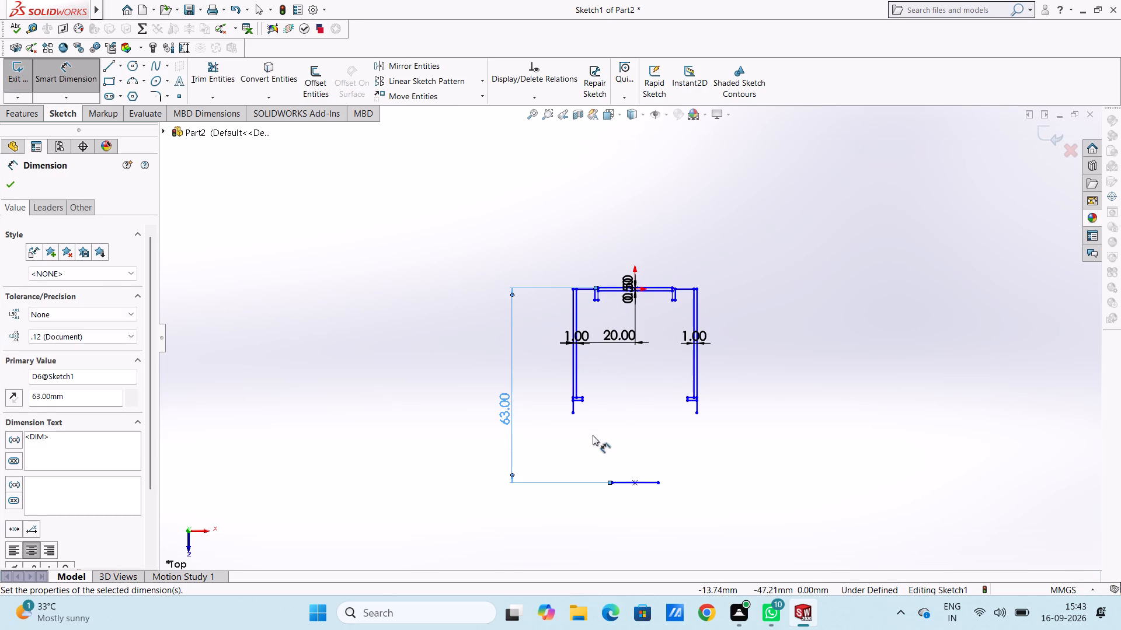
left_click(594, 435)
Dimension the lower horizontal line from its left endpoint to its midpoint as 7.5 mm.
left_click(615, 482)
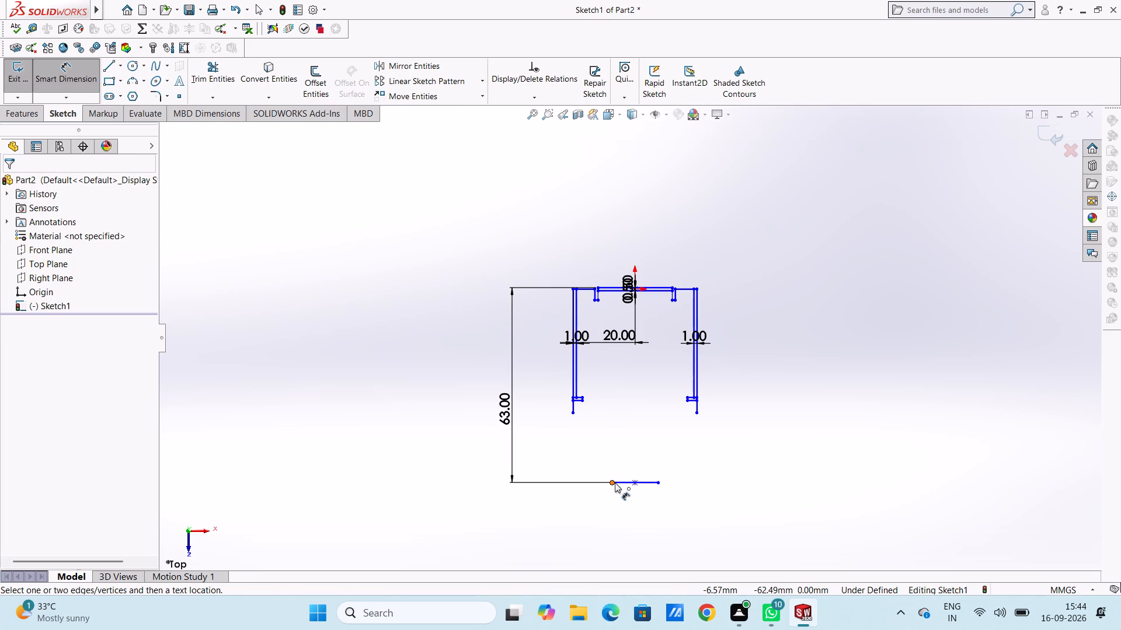
left_click(634, 484)
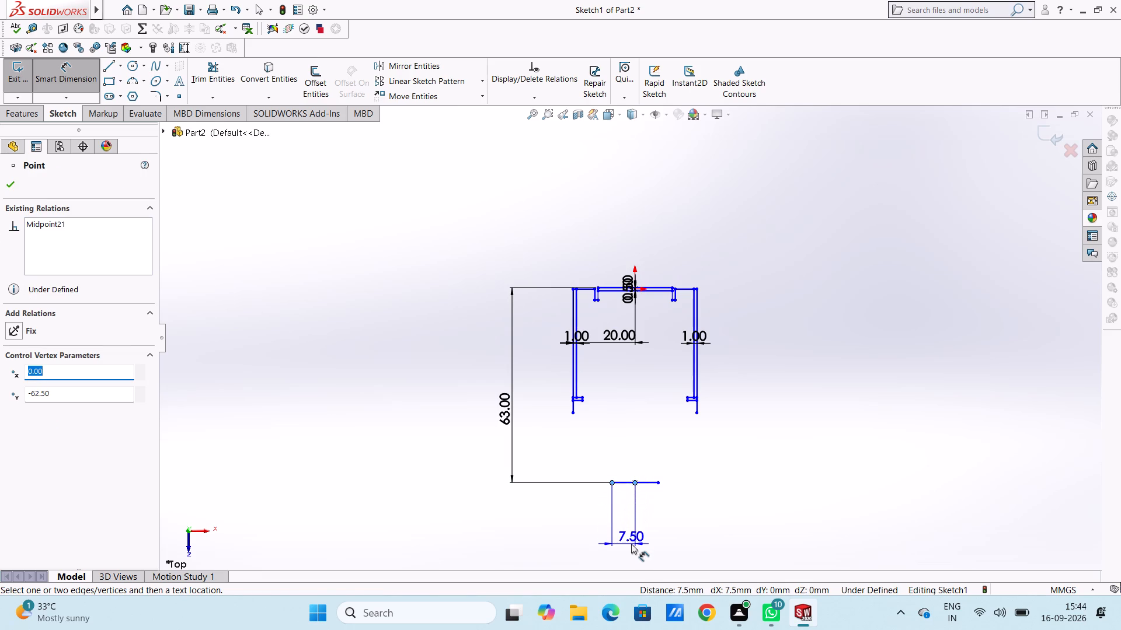
left_click(631, 547)
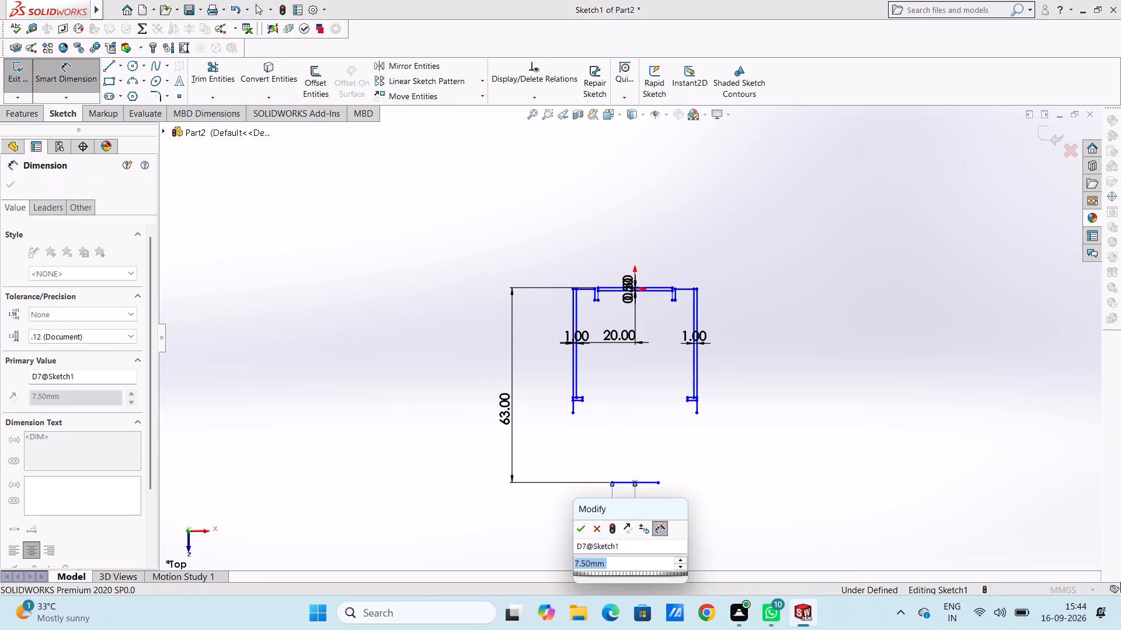
key("Return")
left_click(669, 505)
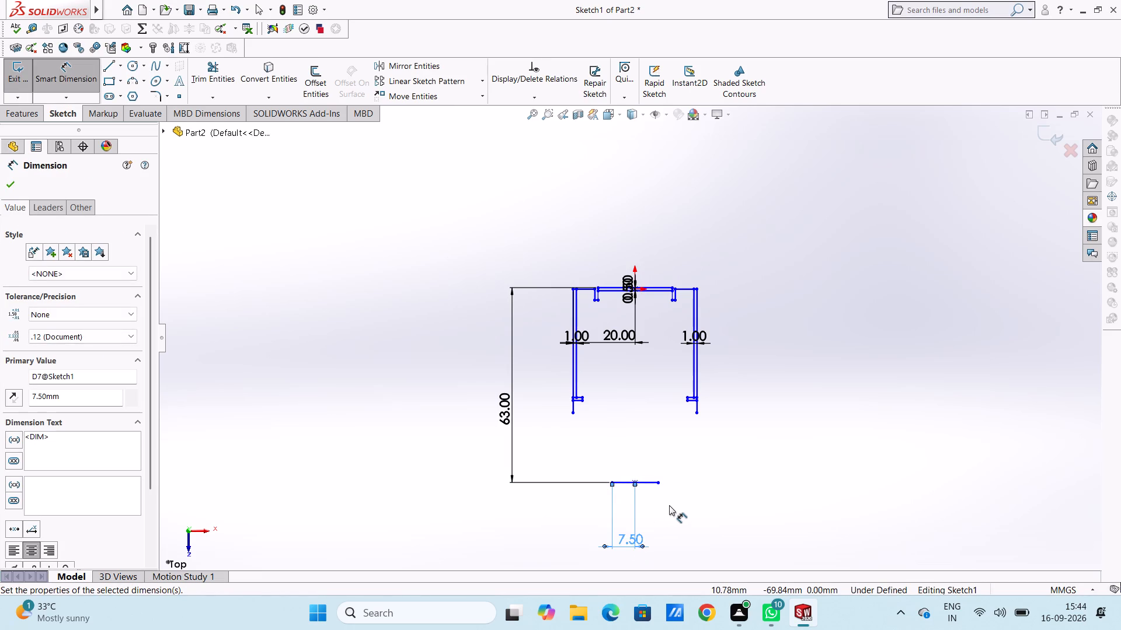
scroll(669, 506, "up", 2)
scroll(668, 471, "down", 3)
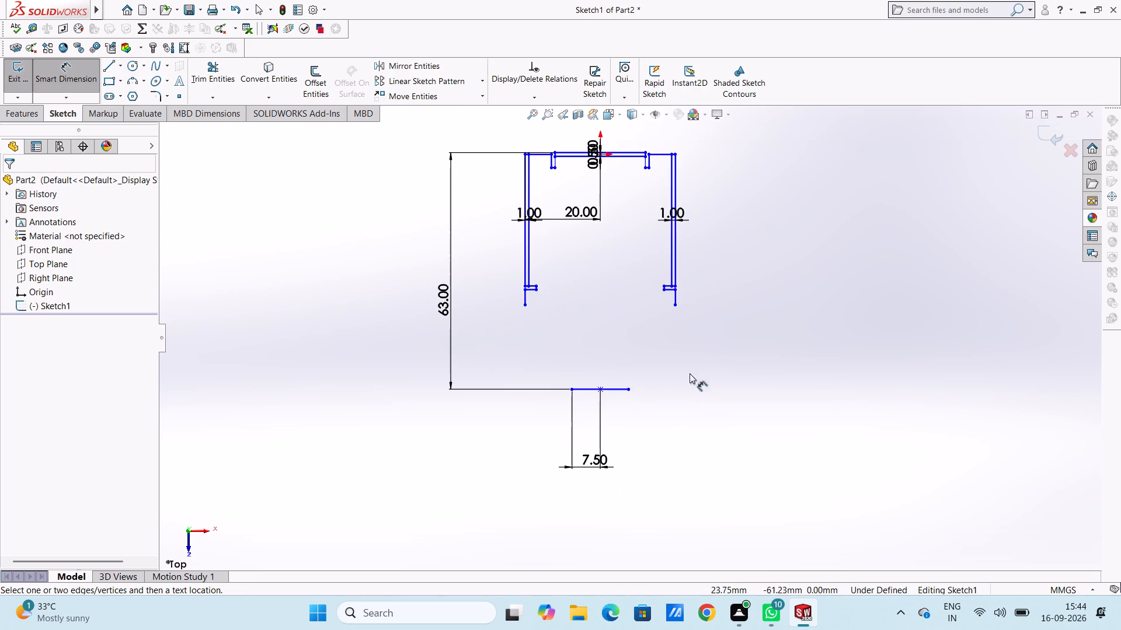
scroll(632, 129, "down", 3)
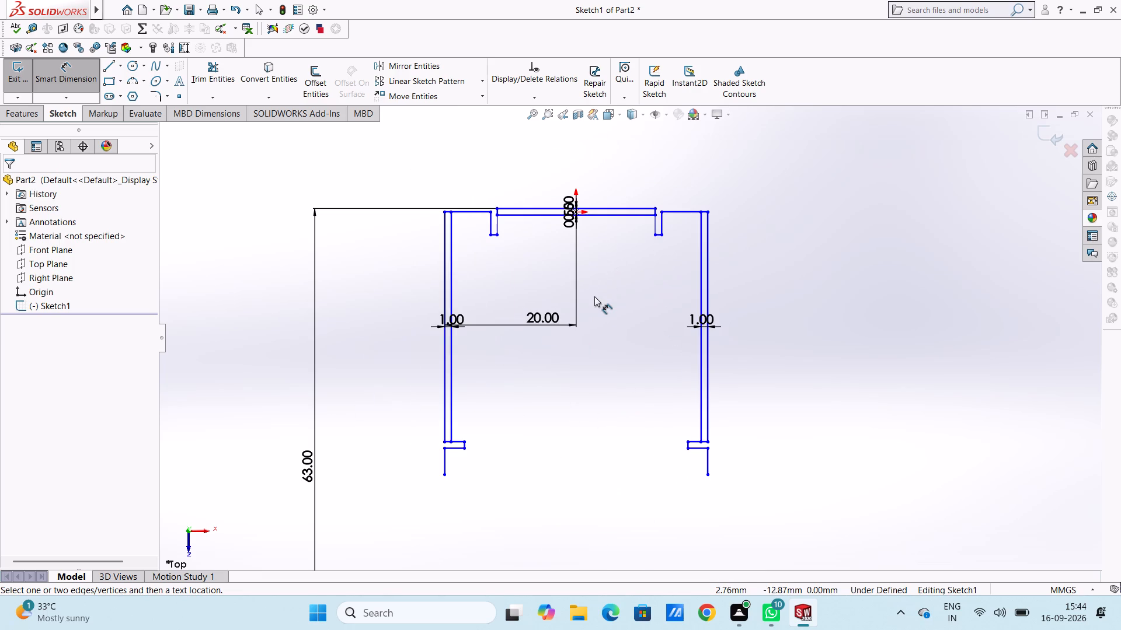
Dimension the left-hand outer wall line's vertical length as 35 mm.
scroll(594, 296, "up", 3)
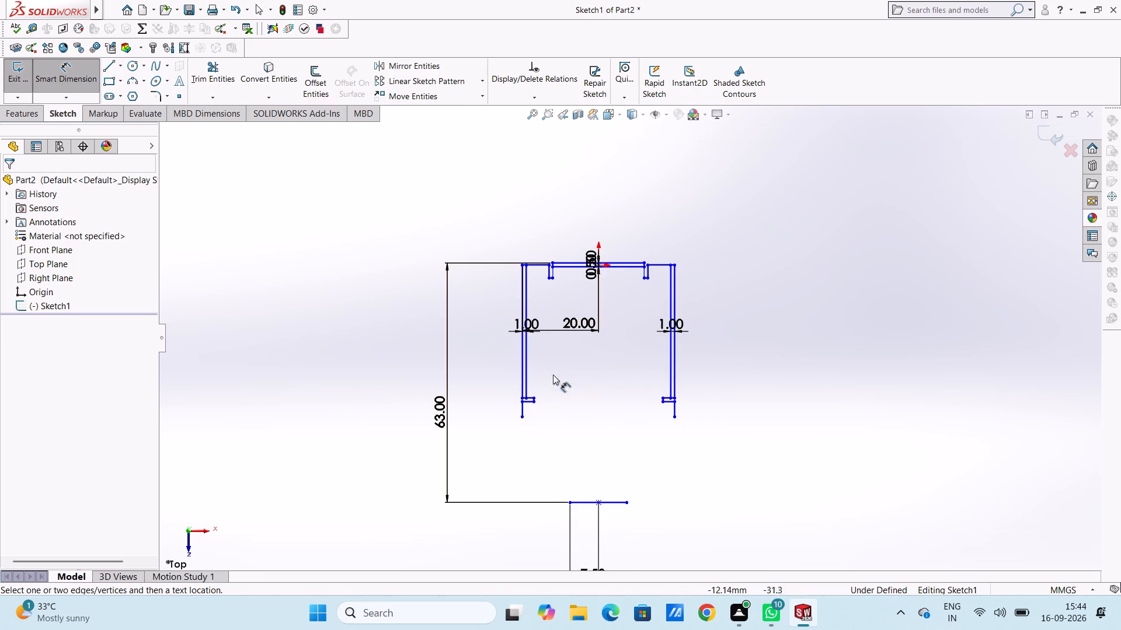
left_click(523, 275)
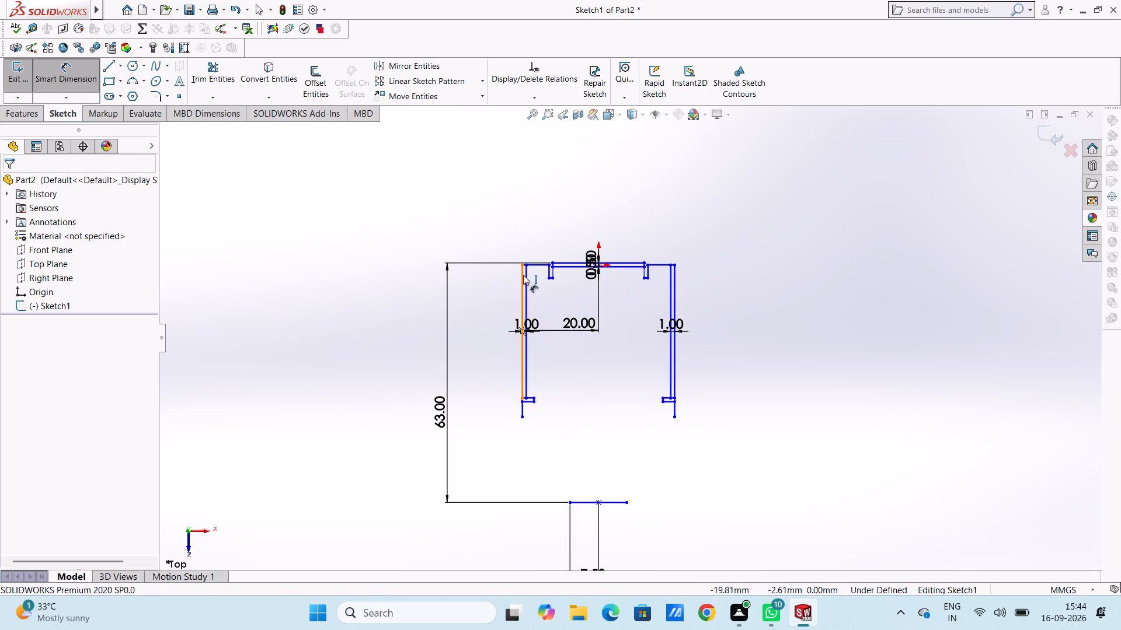
left_click(337, 255)
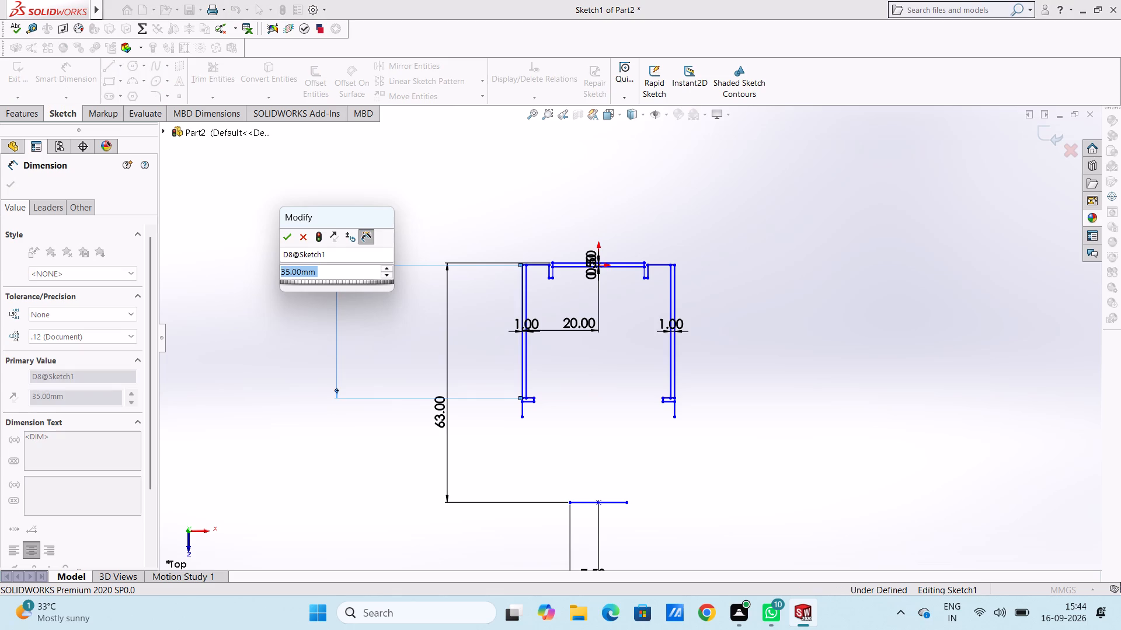
left_click(284, 238)
left_click(422, 220)
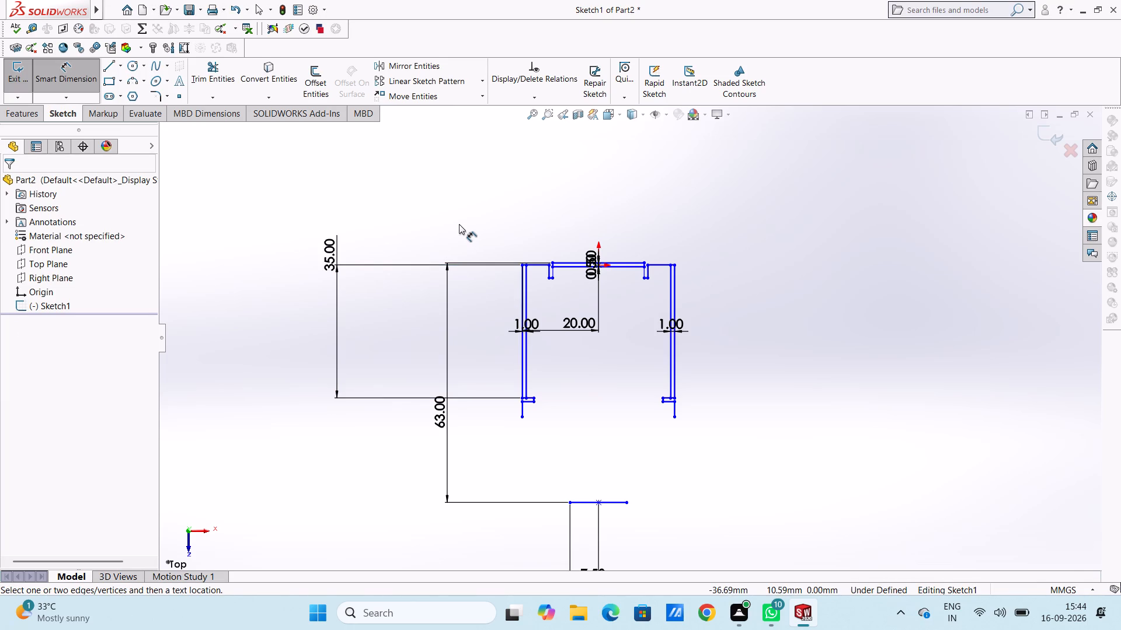
Dimension the central rectangle's top edge as 24 mm, placed above the profile.
scroll(709, 261, "down", 4)
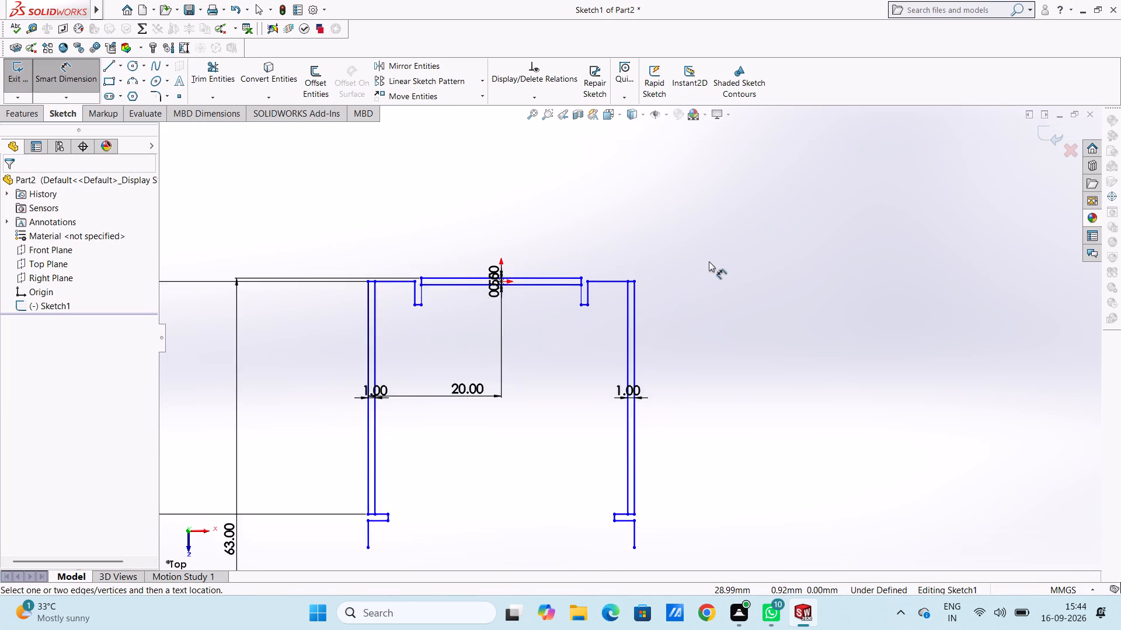
left_click(478, 286)
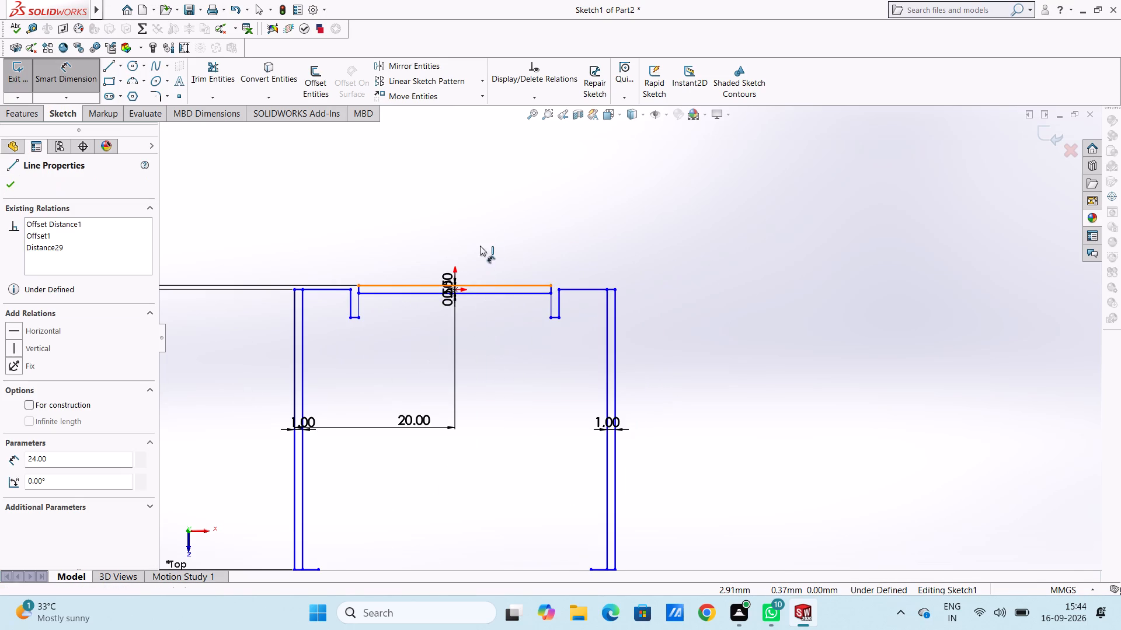
left_click(488, 160)
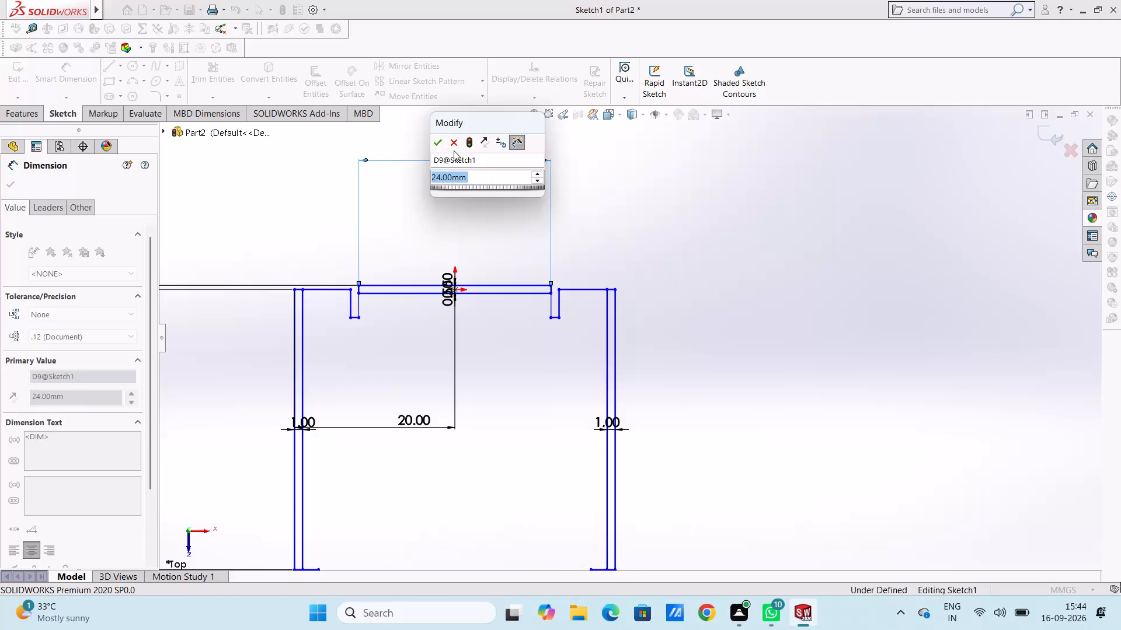
left_click(442, 145)
left_click(489, 302)
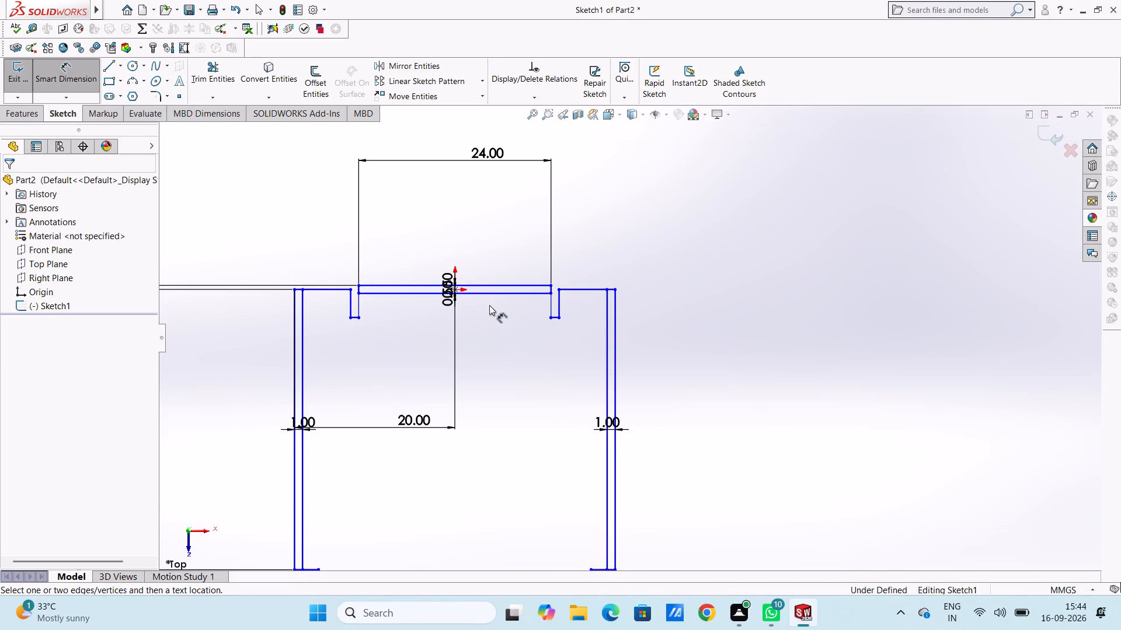
Dimension the outer vertical line of the stub at the central rectangle's right-hand end and set it to 3 mm.
left_click(559, 299)
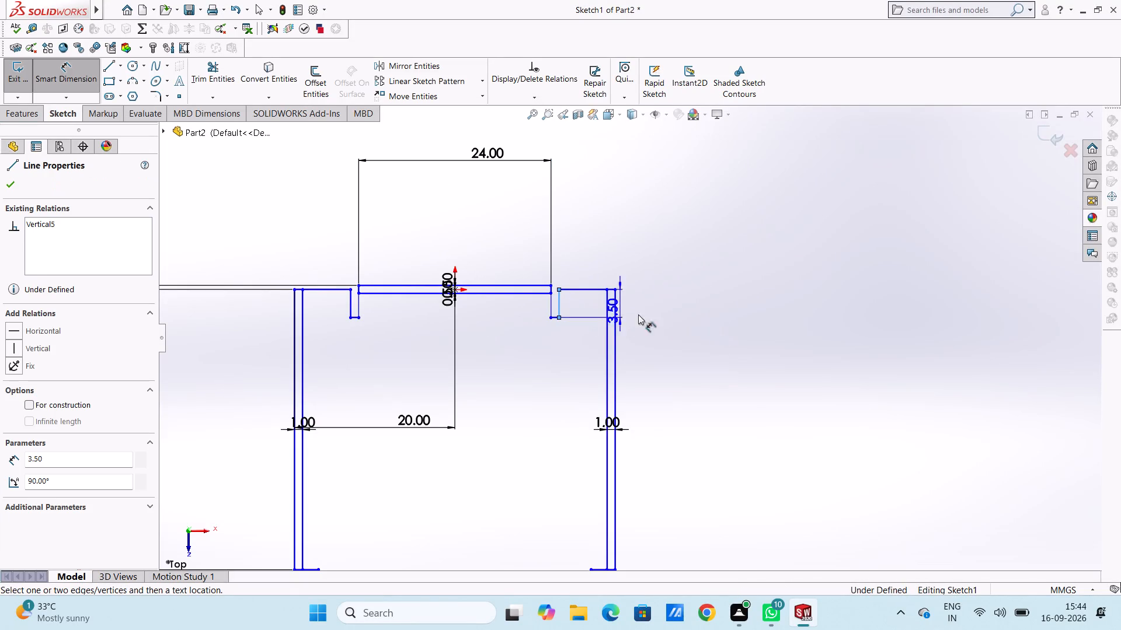
left_click(790, 335)
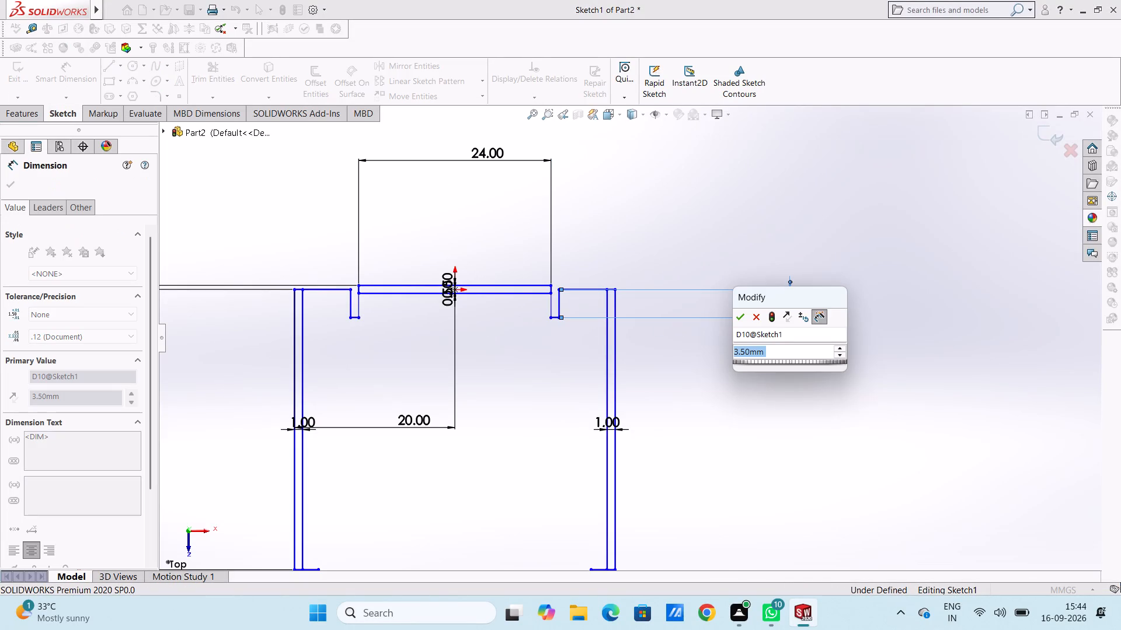
left_click(741, 319)
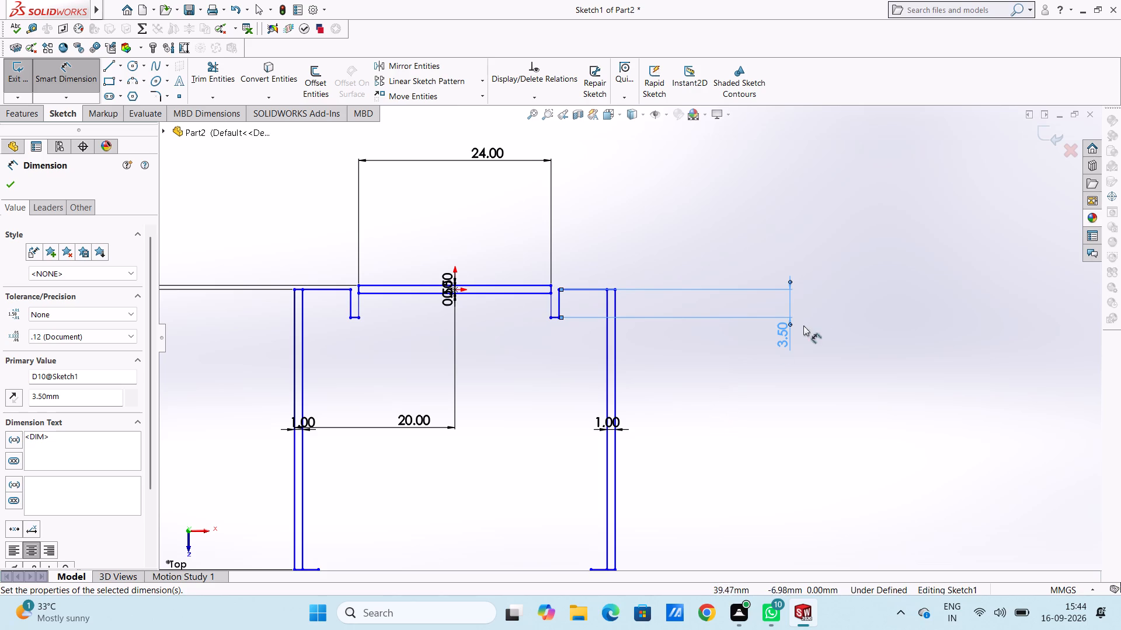
double_click(789, 323)
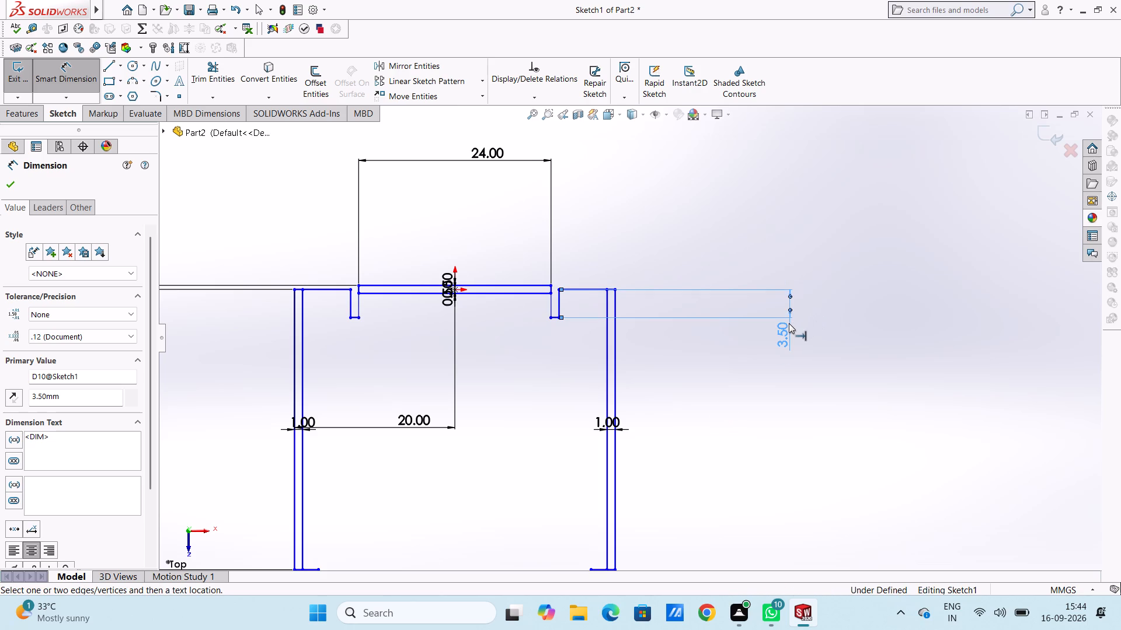
left_click(784, 268)
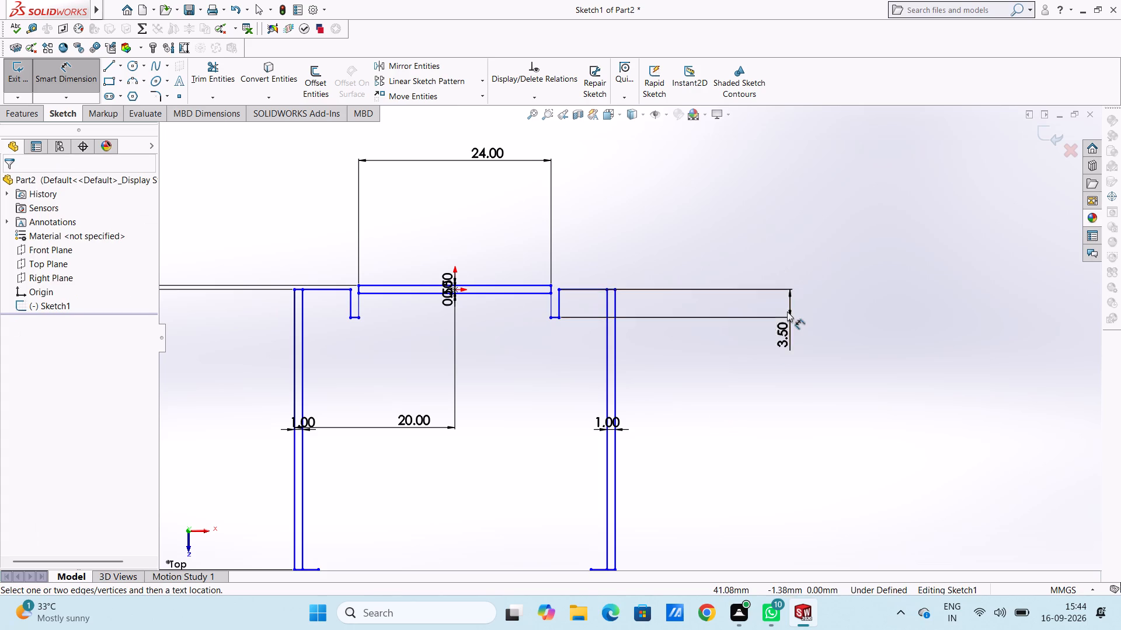
double_click(788, 319)
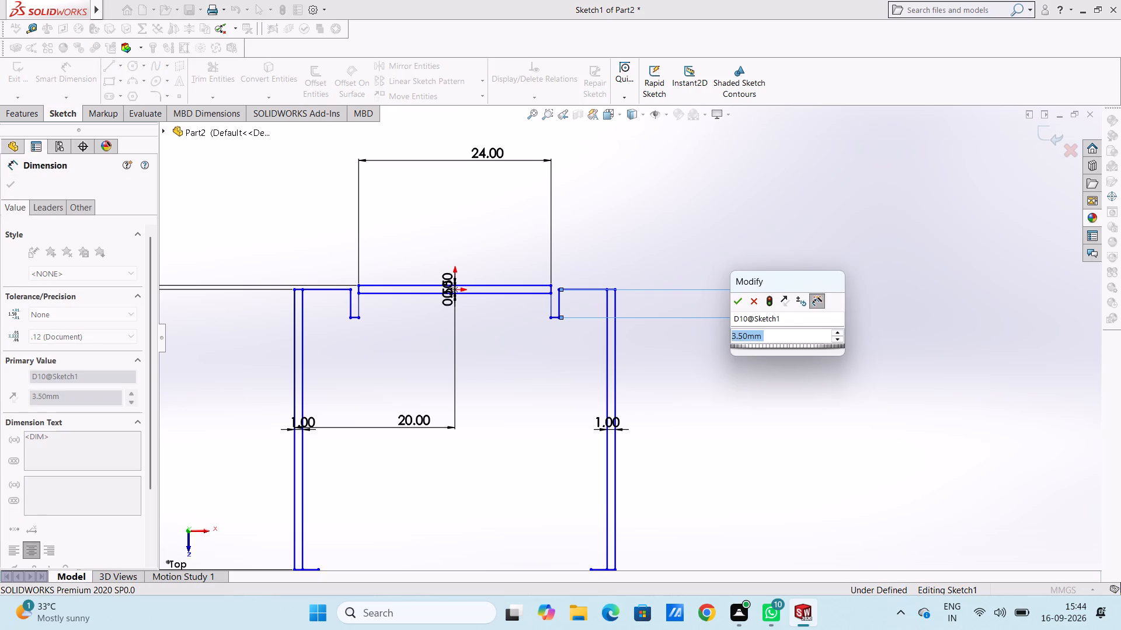
key("3")
key("Return")
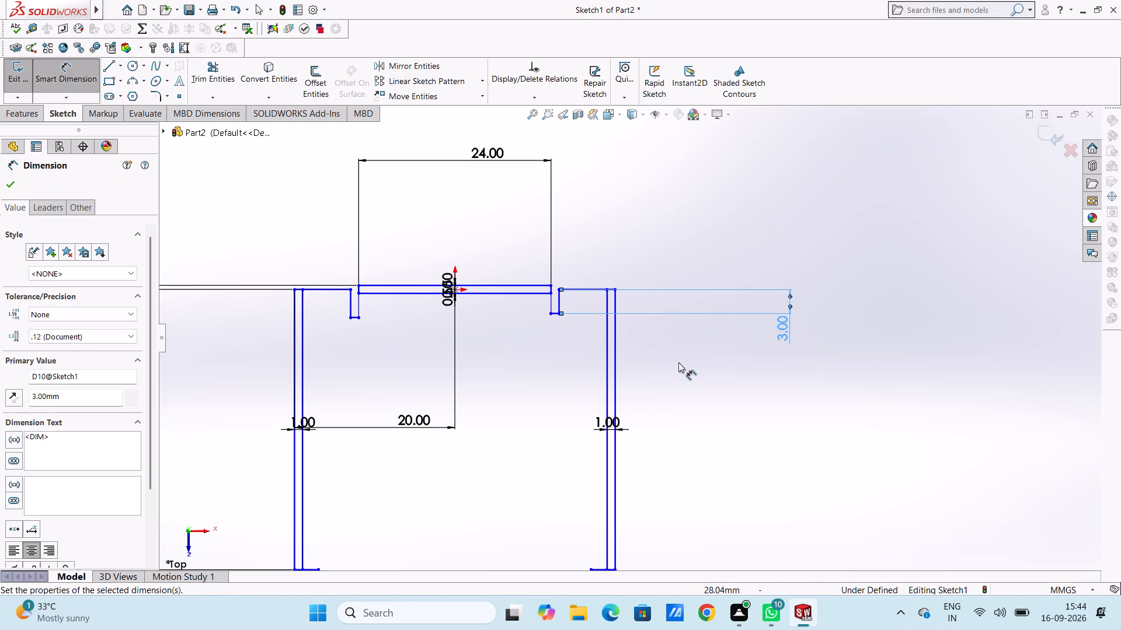
left_click(698, 379)
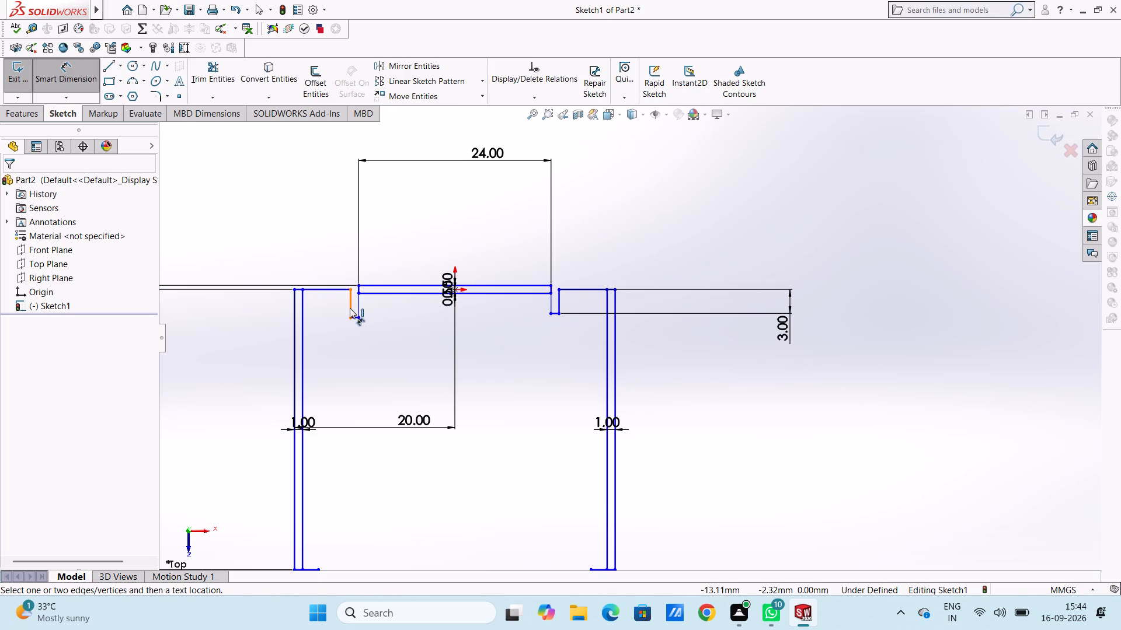
Dimension the outer vertical line of the stub at the central rectangle's left-hand end and set it to 3 mm.
left_click(350, 308)
scroll(225, 298, "up", 3)
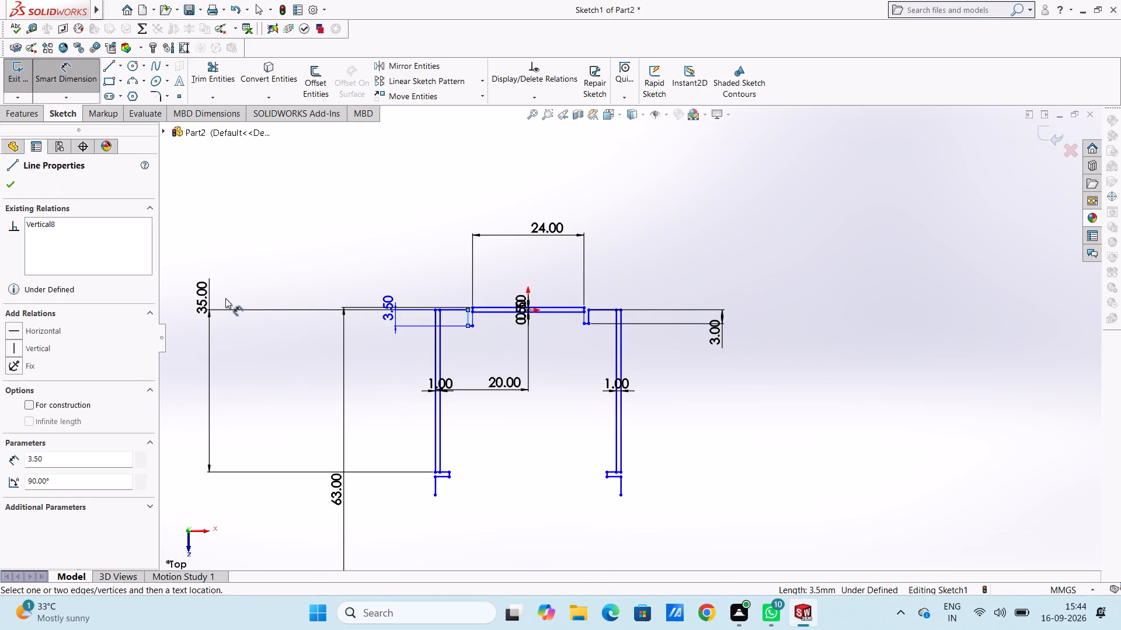
left_click(278, 313)
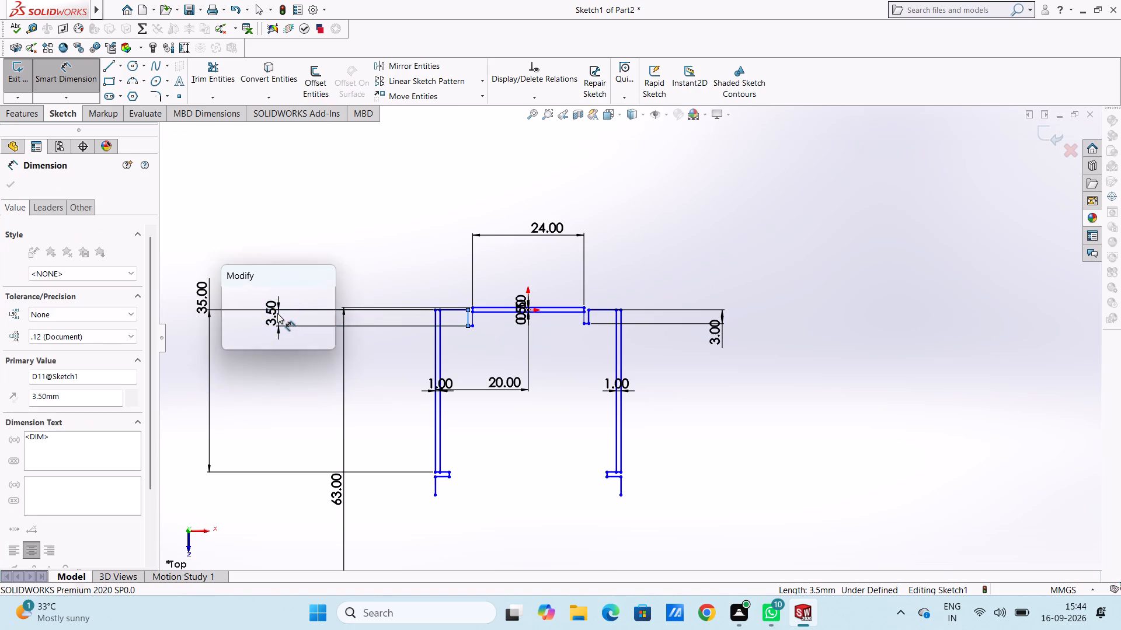
key("3")
key("Return")
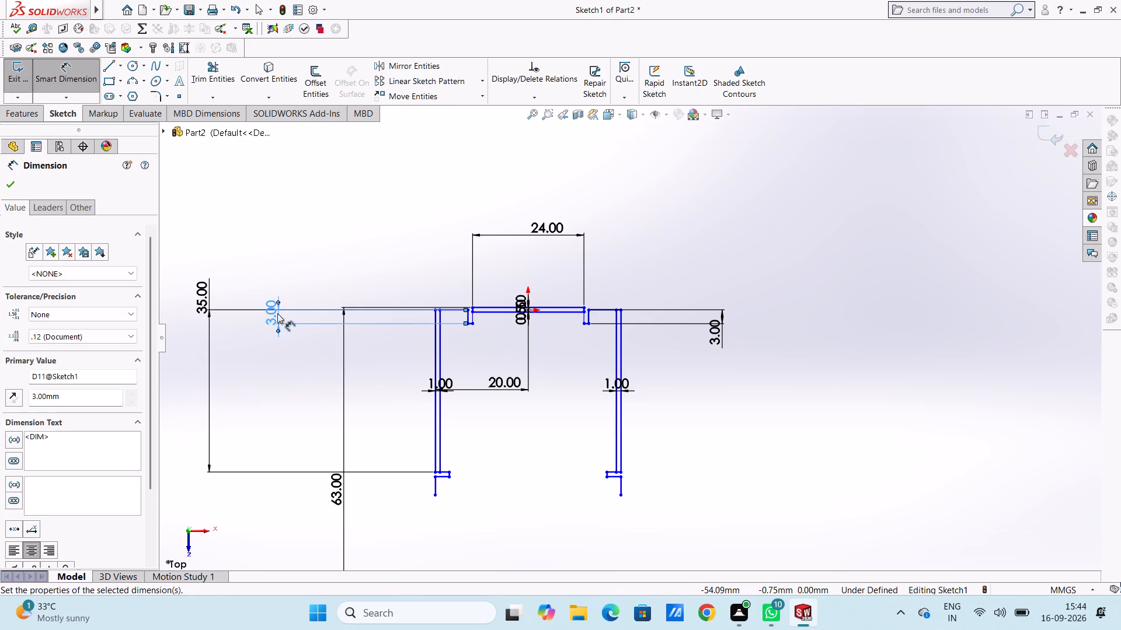
left_click(316, 371)
Dimension the short bottom line of the left-hand stub as 1 mm.
scroll(556, 348, "down", 7)
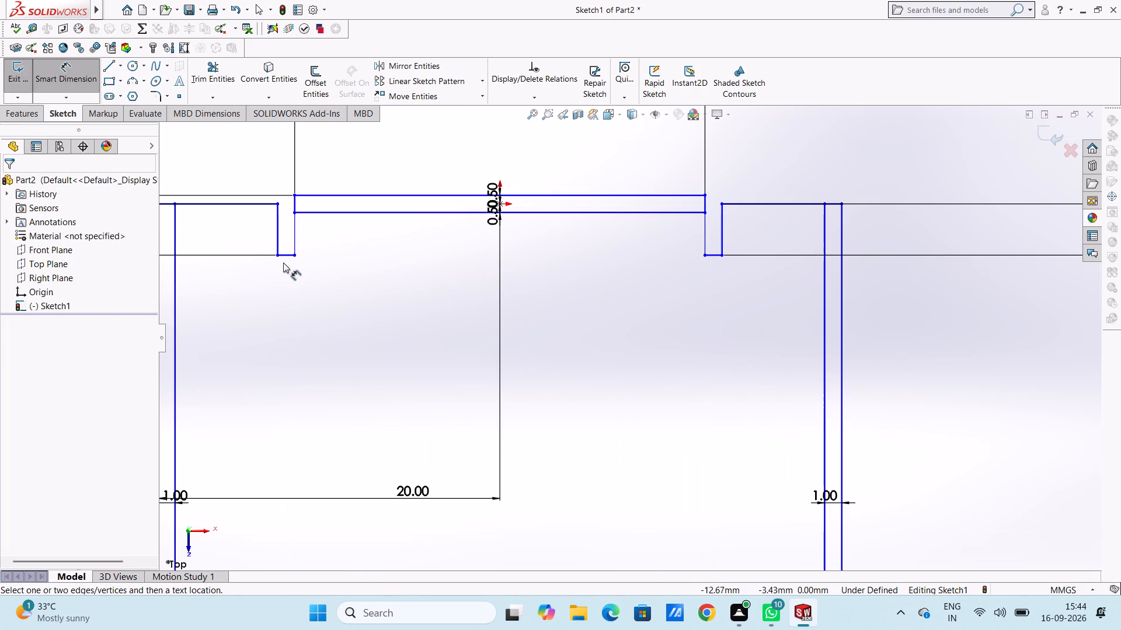
left_click(286, 257)
left_click(255, 389)
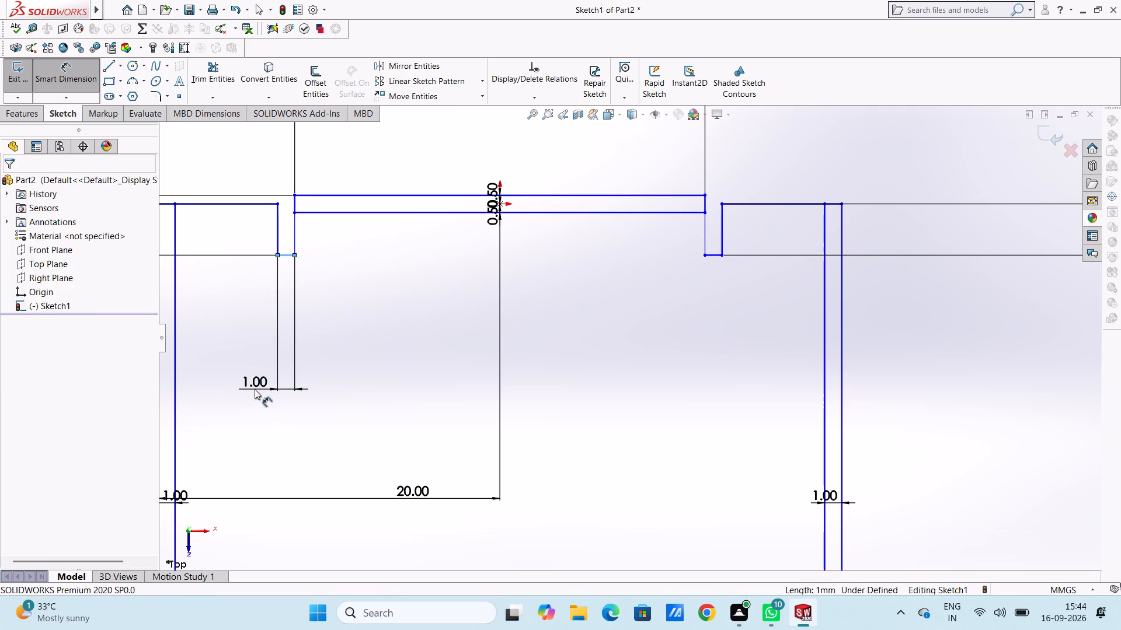
left_click(201, 373)
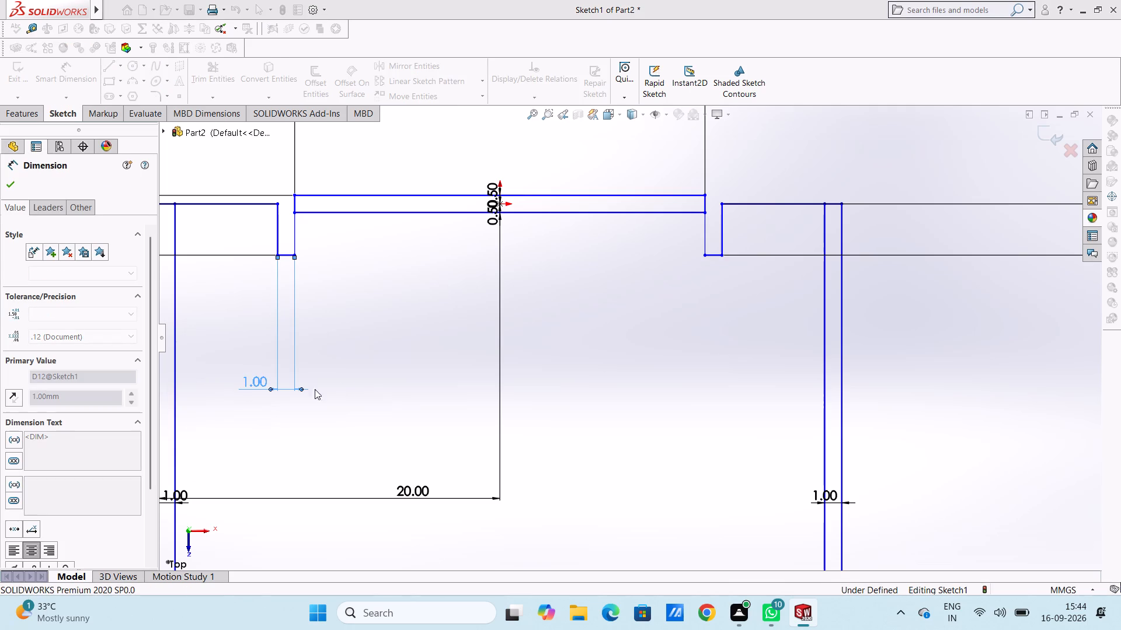
left_click(374, 382)
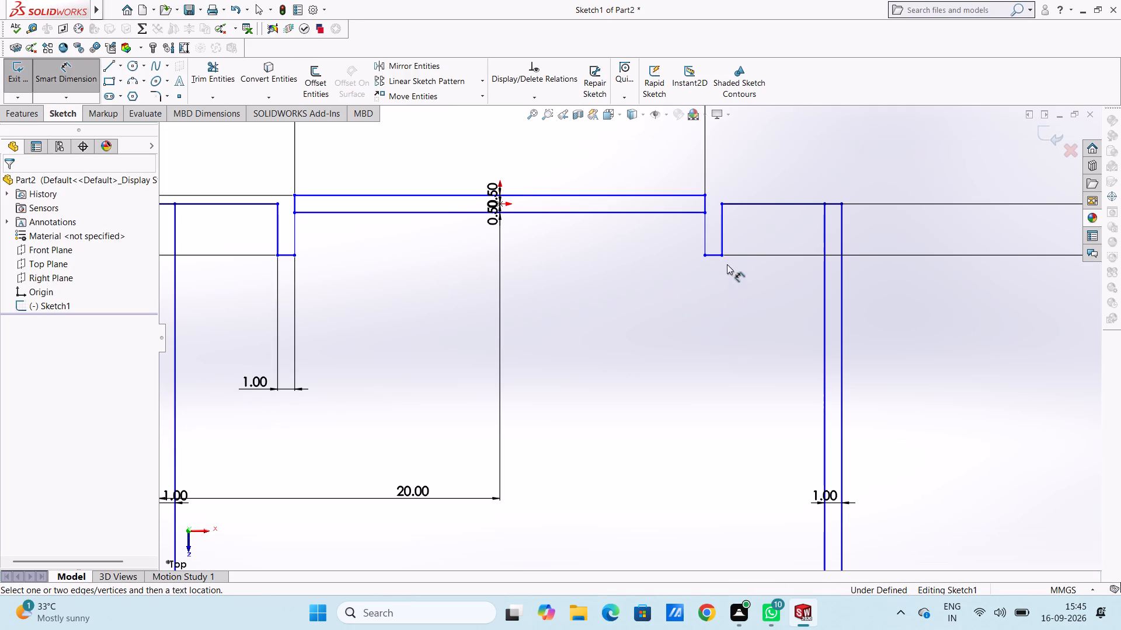
Dimension the short bottom line of the right-hand stub as 1 mm.
left_click(715, 253)
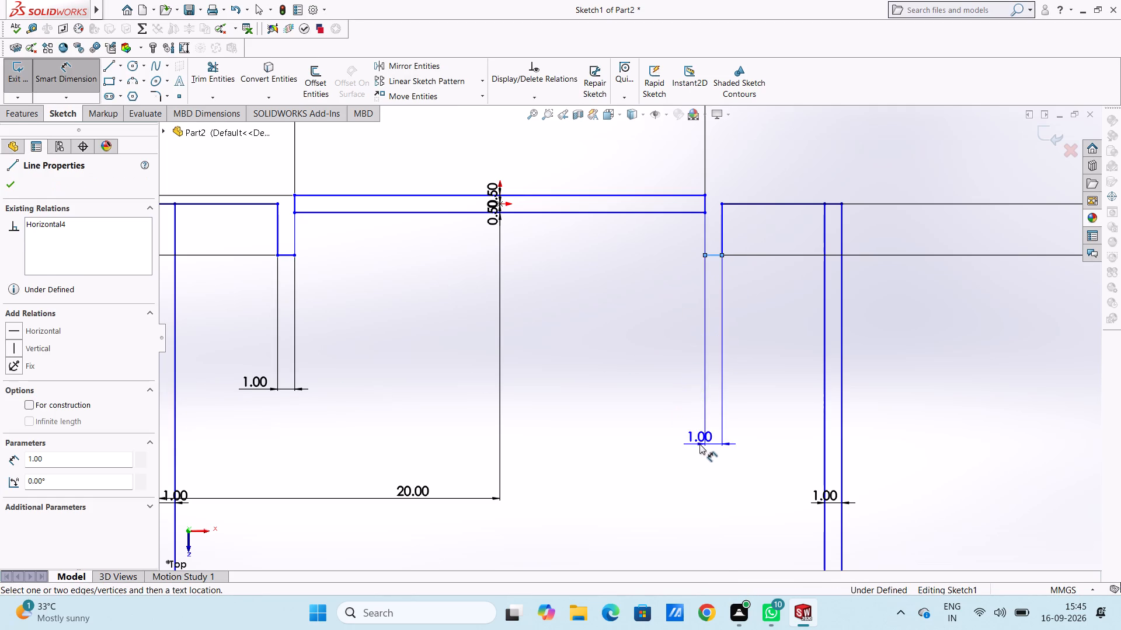
left_click(699, 444)
left_click(647, 427)
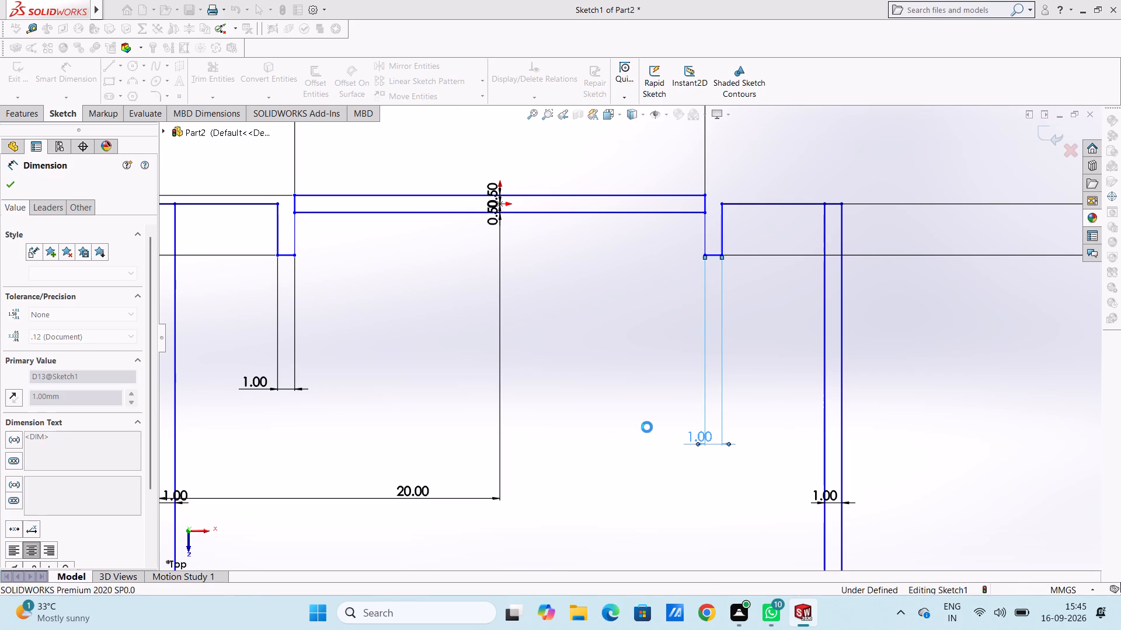
Dimension the overall width between the left-hand and right-hand outer wall lines as 40 mm, placed above the profile.
scroll(647, 427, "up", 6)
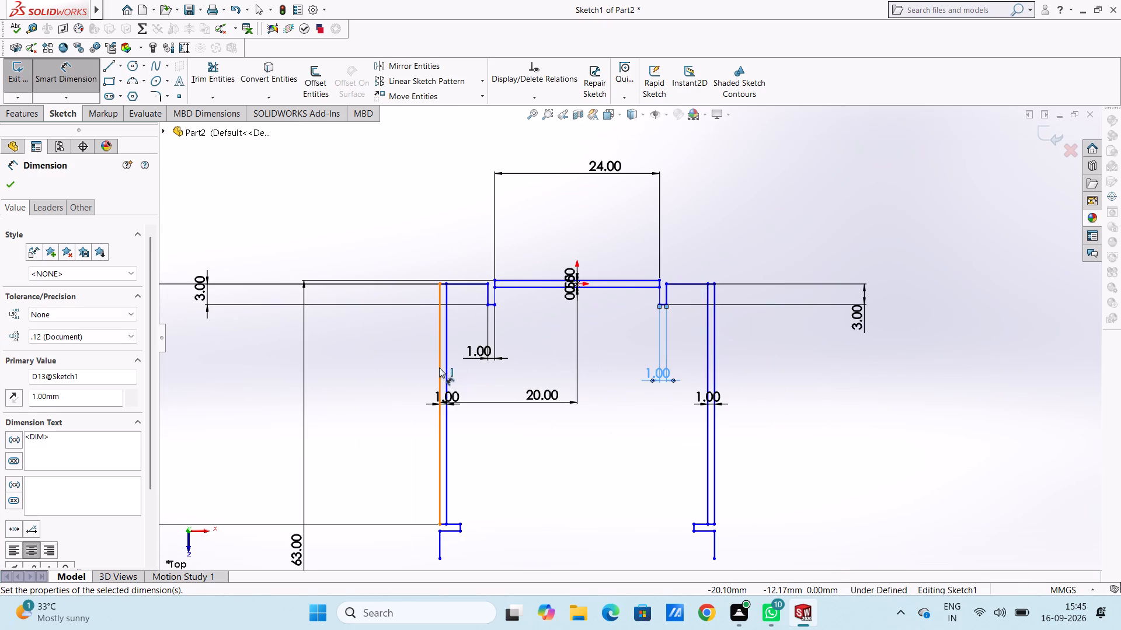
left_click(439, 367)
left_click(715, 444)
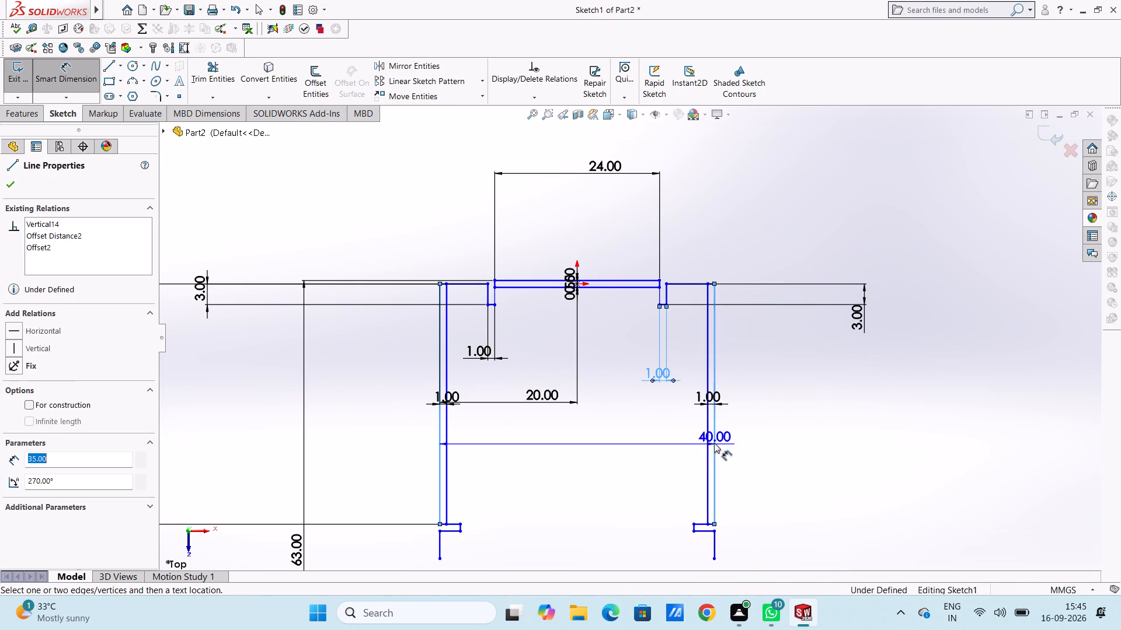
left_click(696, 142)
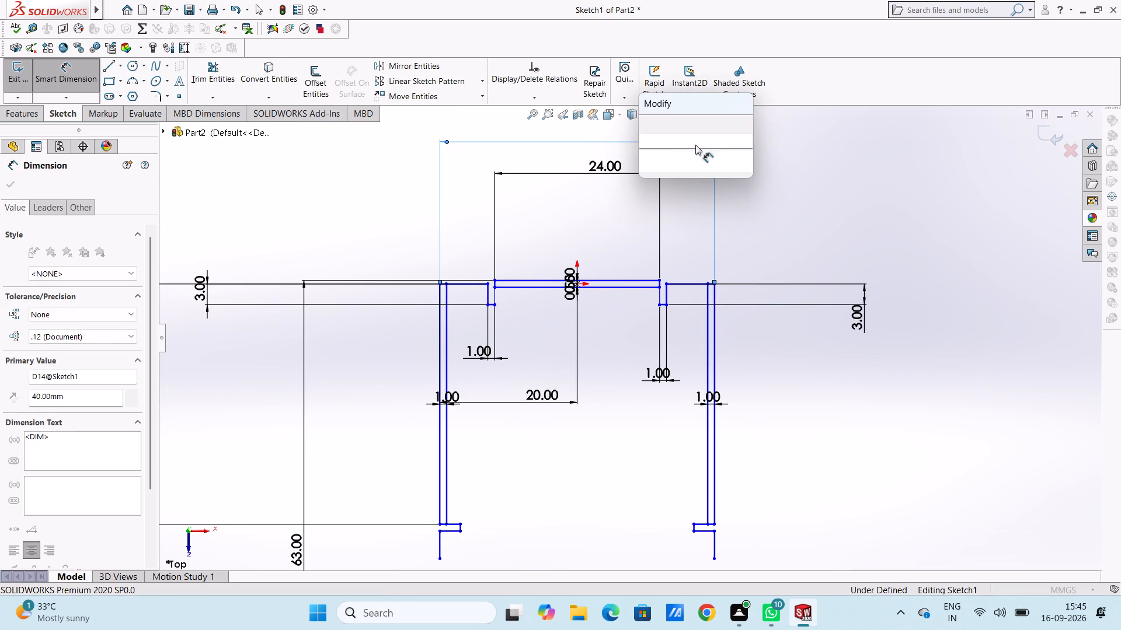
left_click(651, 125)
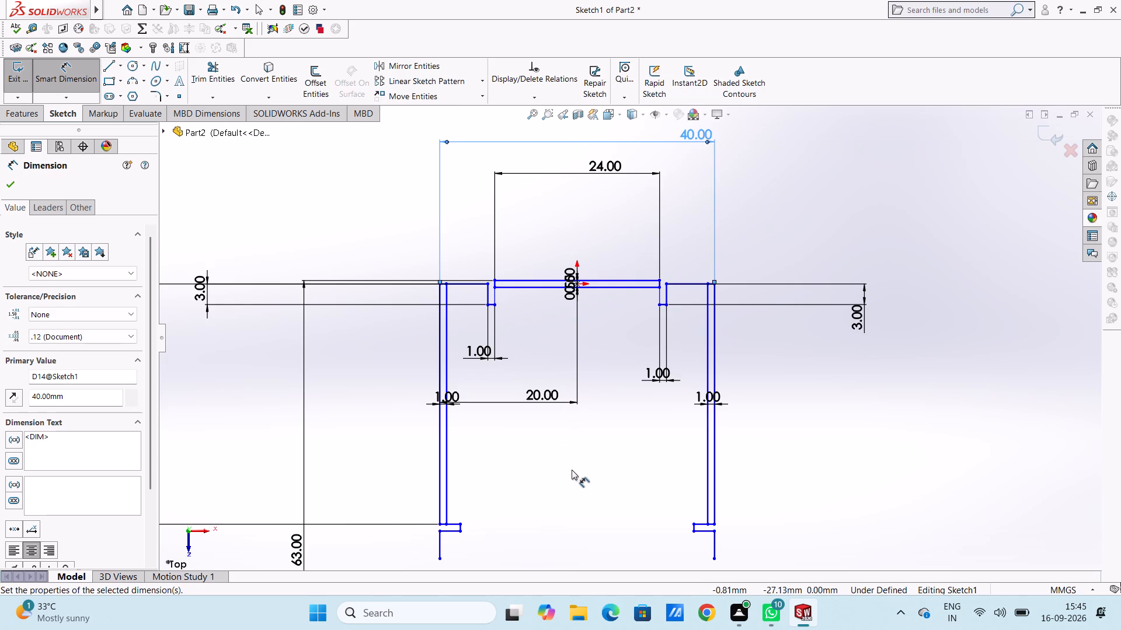
Dimension the short vertical line below the right-hand wall's foot as 4 mm.
scroll(572, 470, "up", 3)
scroll(627, 501, "down", 3)
scroll(643, 513, "up", 1)
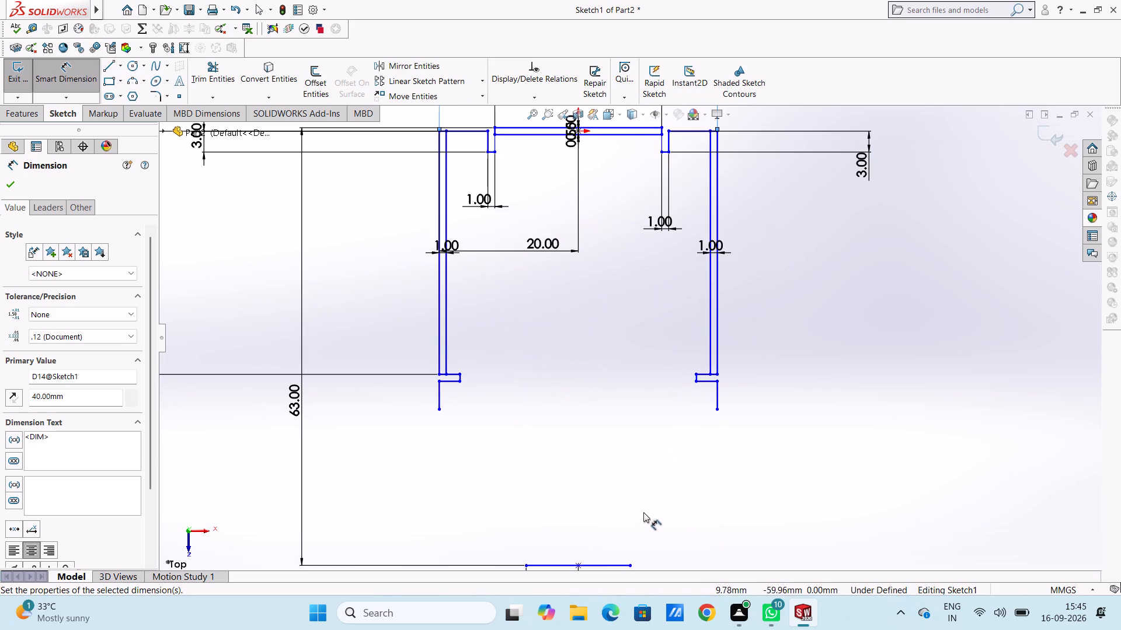
scroll(643, 512, "up", 1)
left_click(692, 375)
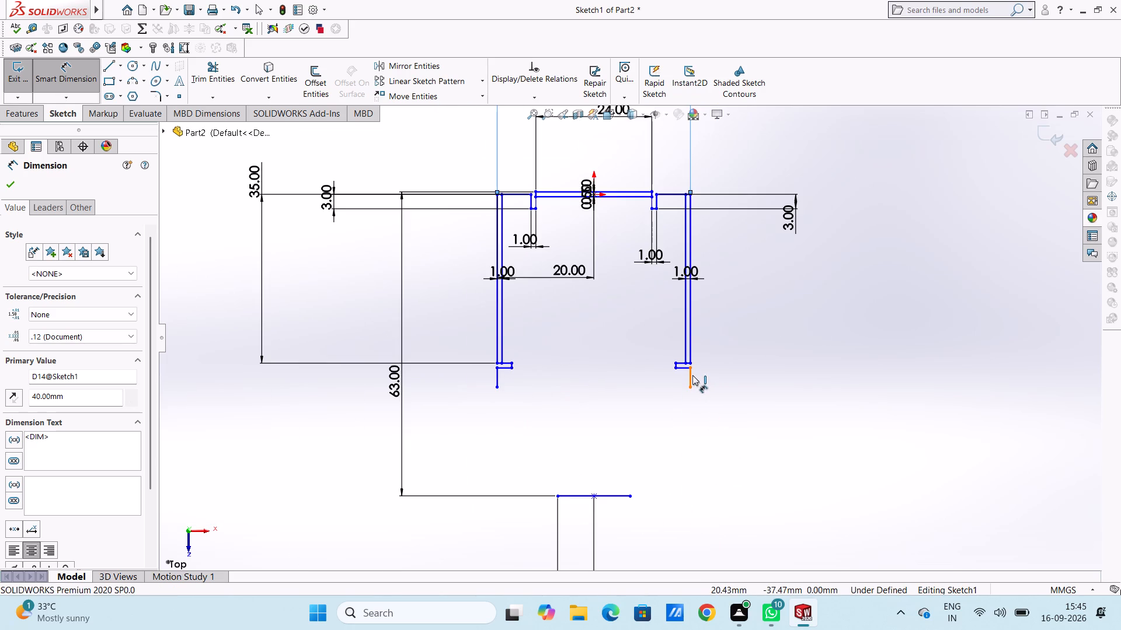
left_click(932, 410)
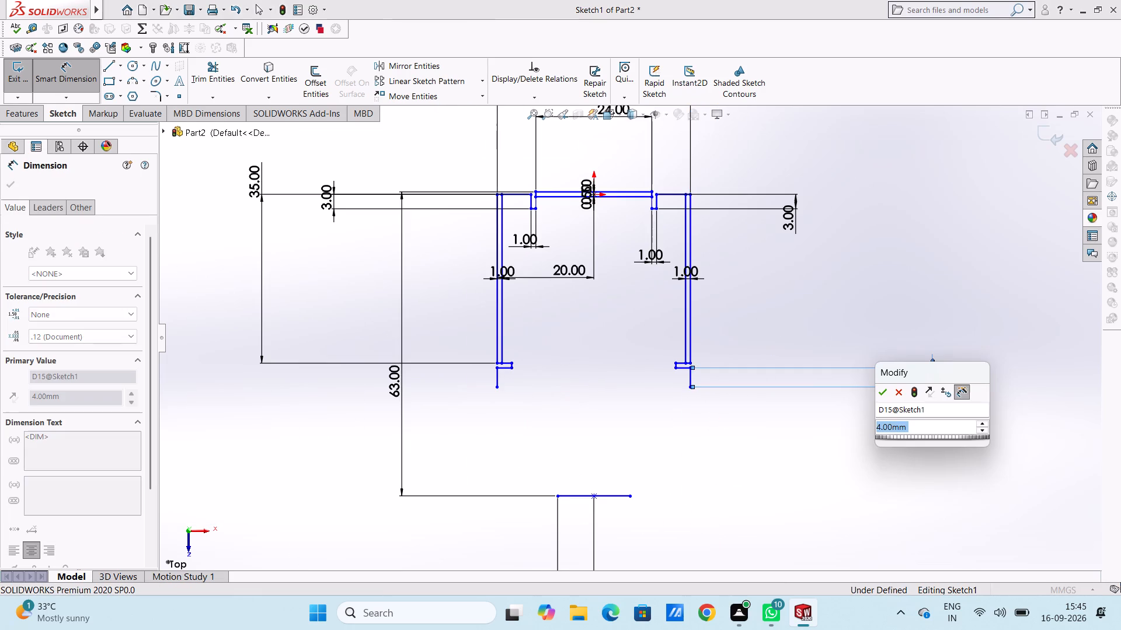
left_click(880, 395)
left_click(814, 335)
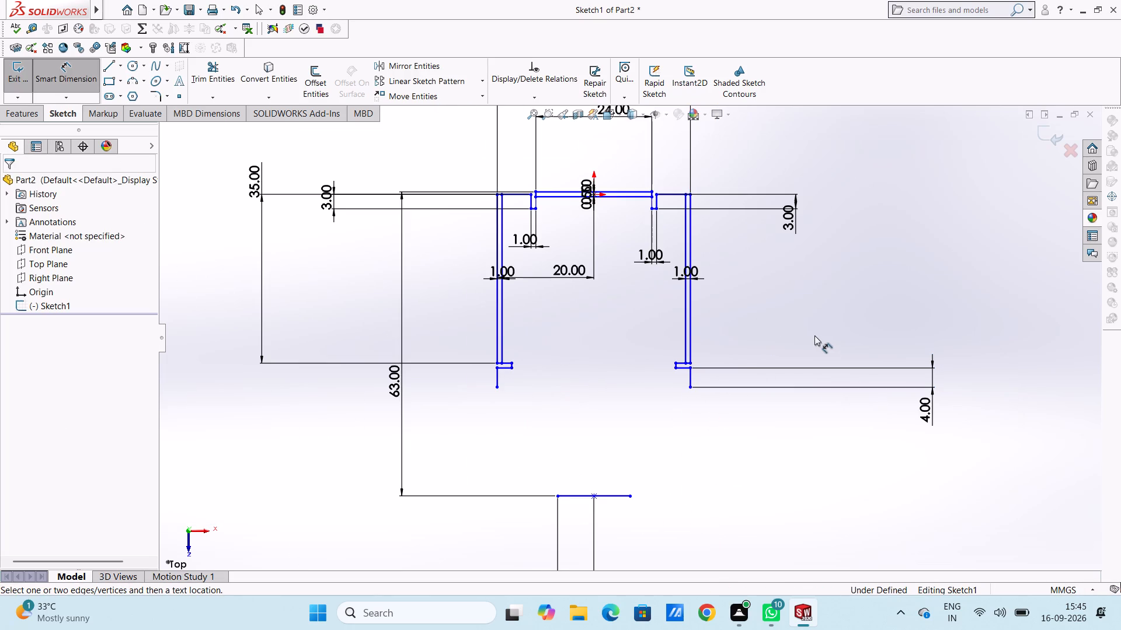
Dimension the bottom line of the right-hand wall's foot as 3 mm.
scroll(738, 358, "down", 6)
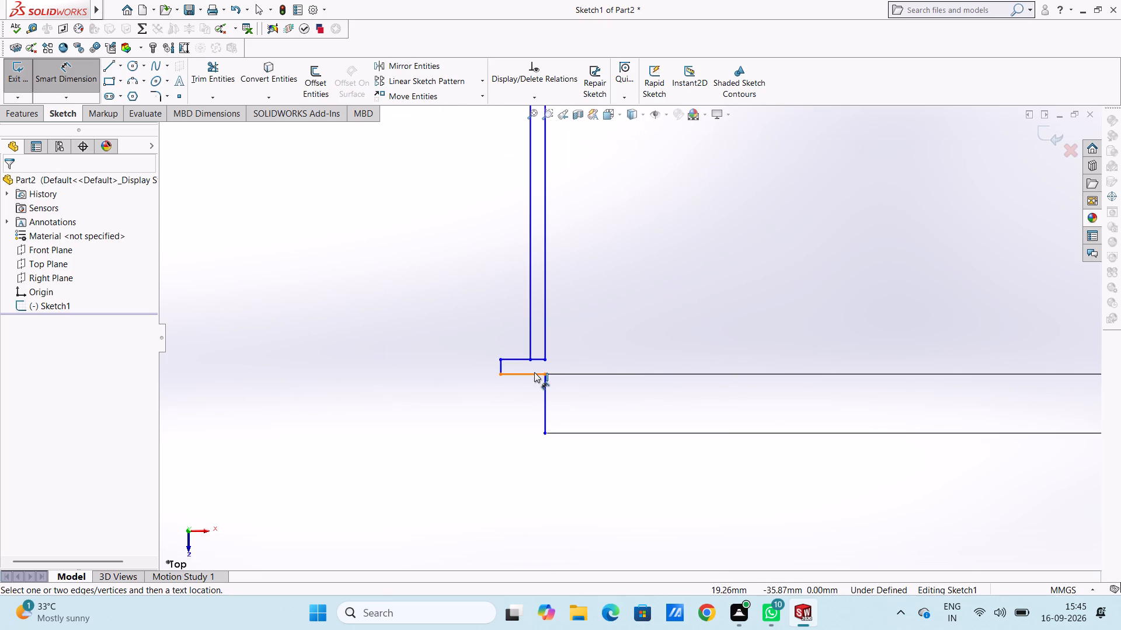
left_click(534, 372)
scroll(516, 507, "up", 4)
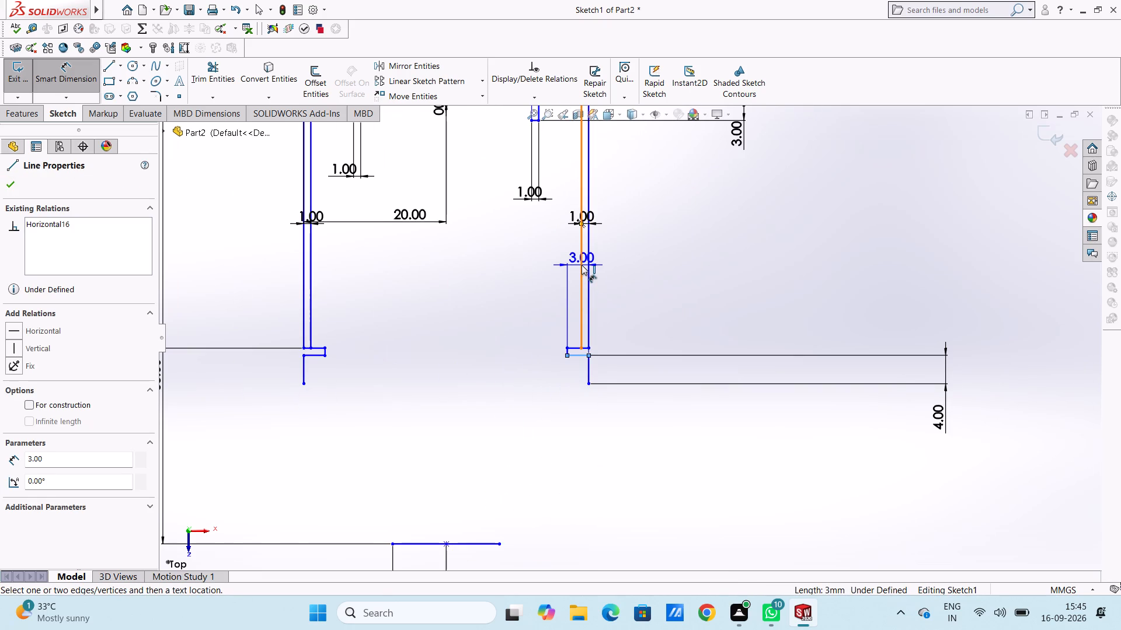
left_click(582, 265)
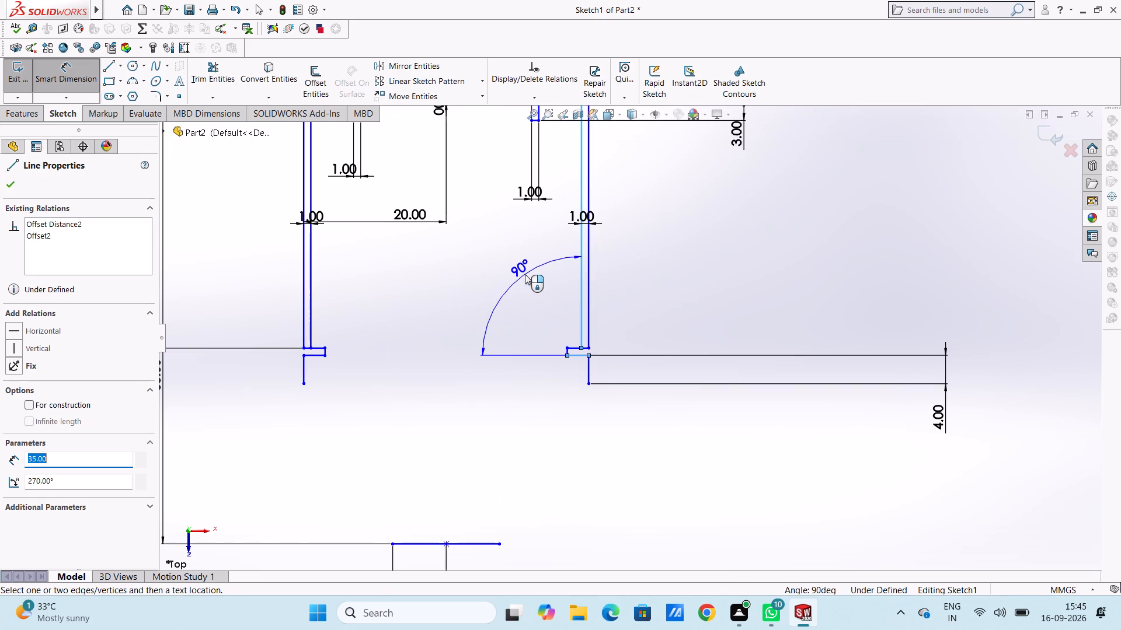
key("Escape")
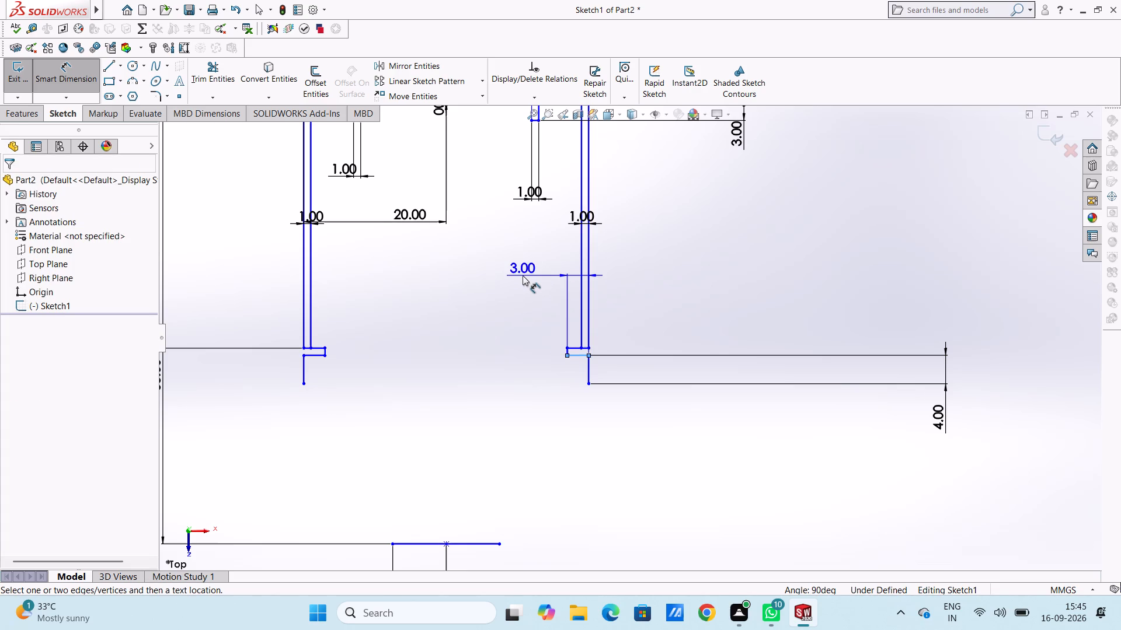
left_click(523, 275)
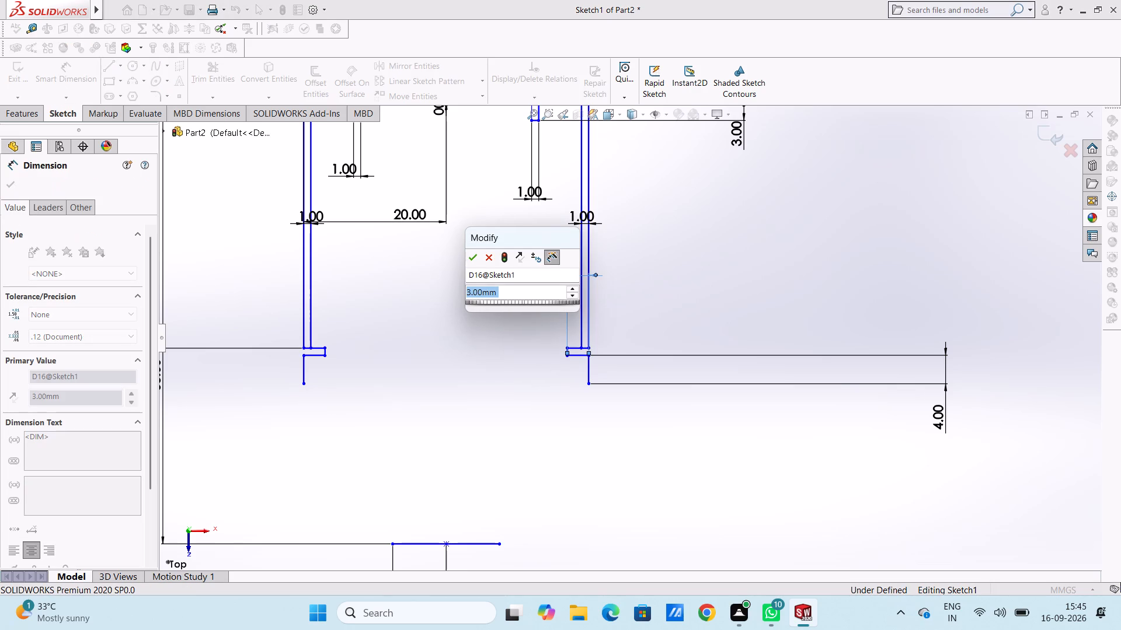
left_click(477, 261)
left_click(478, 325)
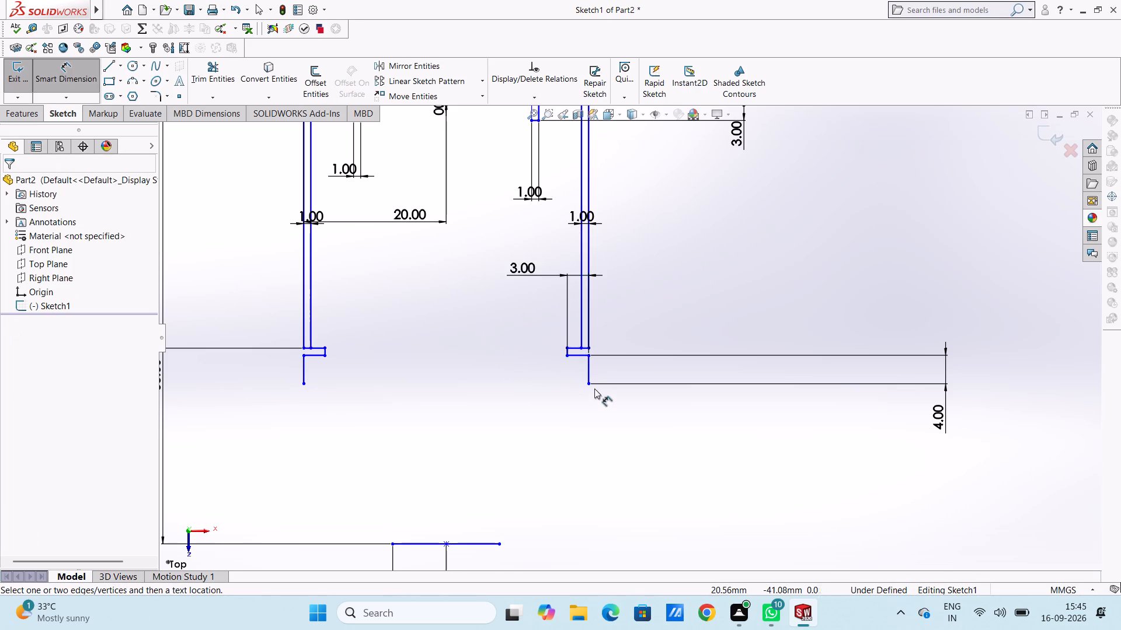
Dimension the short vertical end line of the right-hand foot as 1 mm, placed outside the profile.
scroll(603, 370, "down", 3)
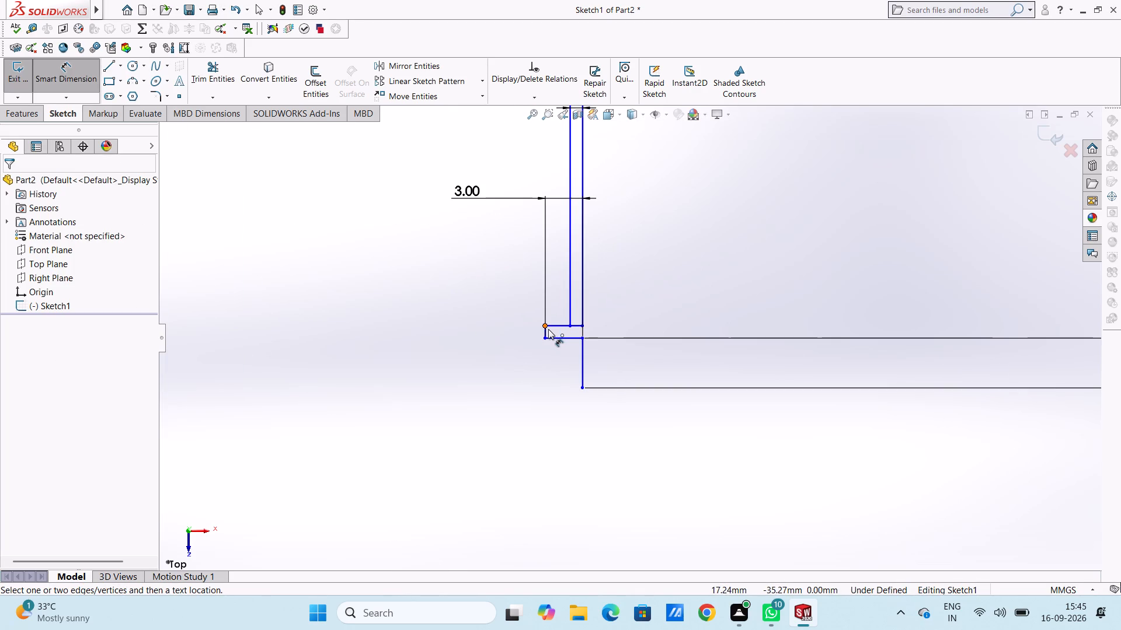
left_click(548, 331)
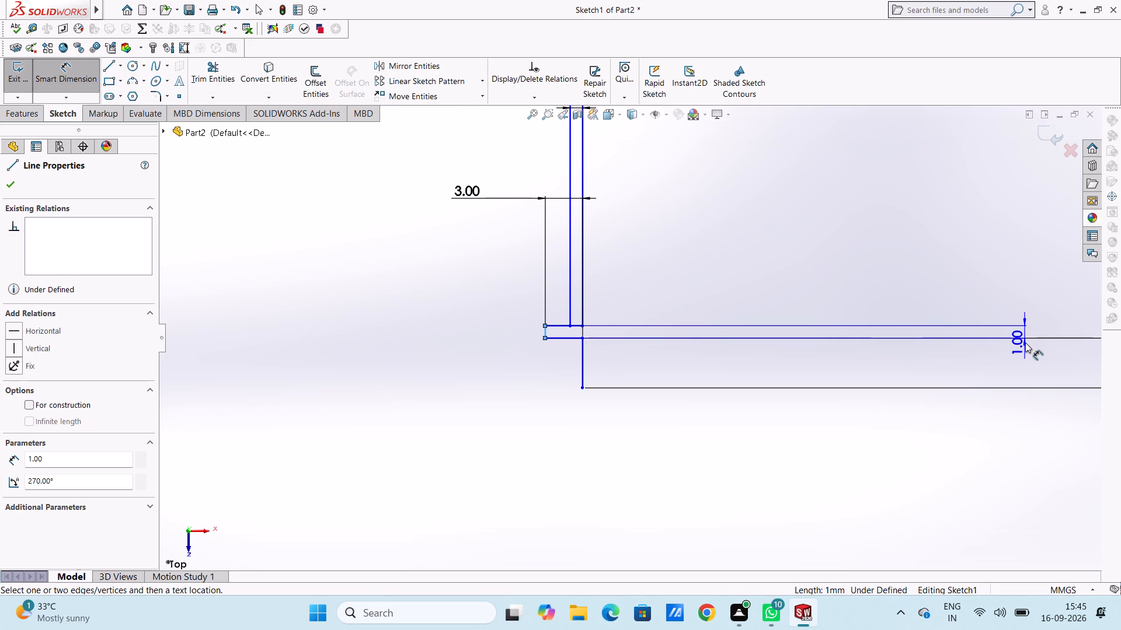
left_click(1025, 342)
left_click(972, 324)
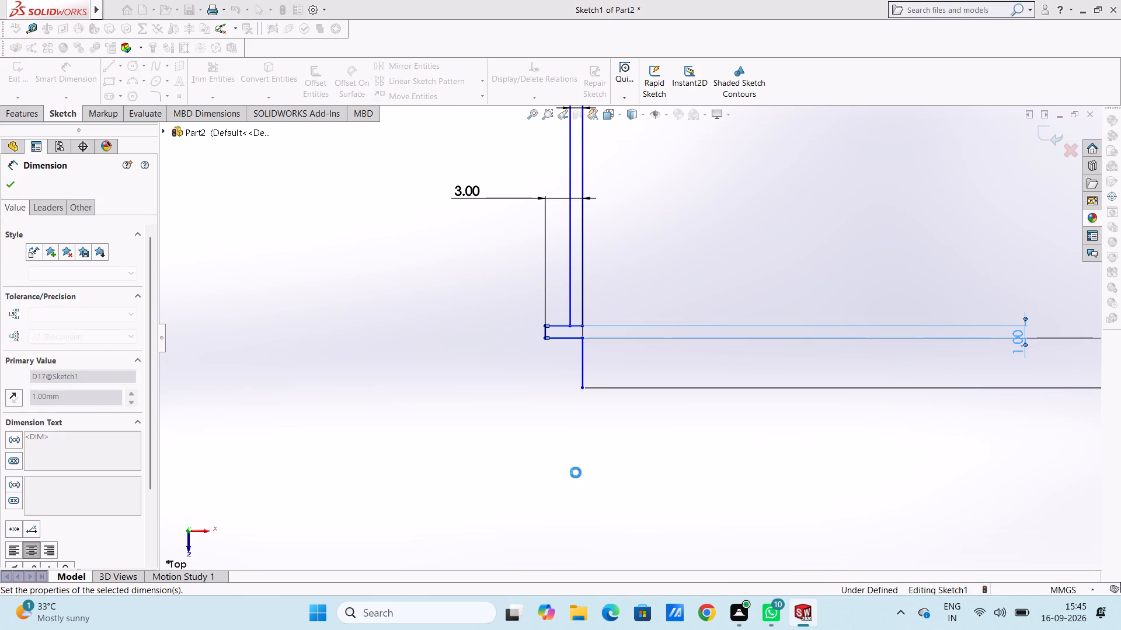
Dimension the short vertical end line of the left-hand foot as 1 mm, placed outside the profile.
scroll(576, 473, "up", 7)
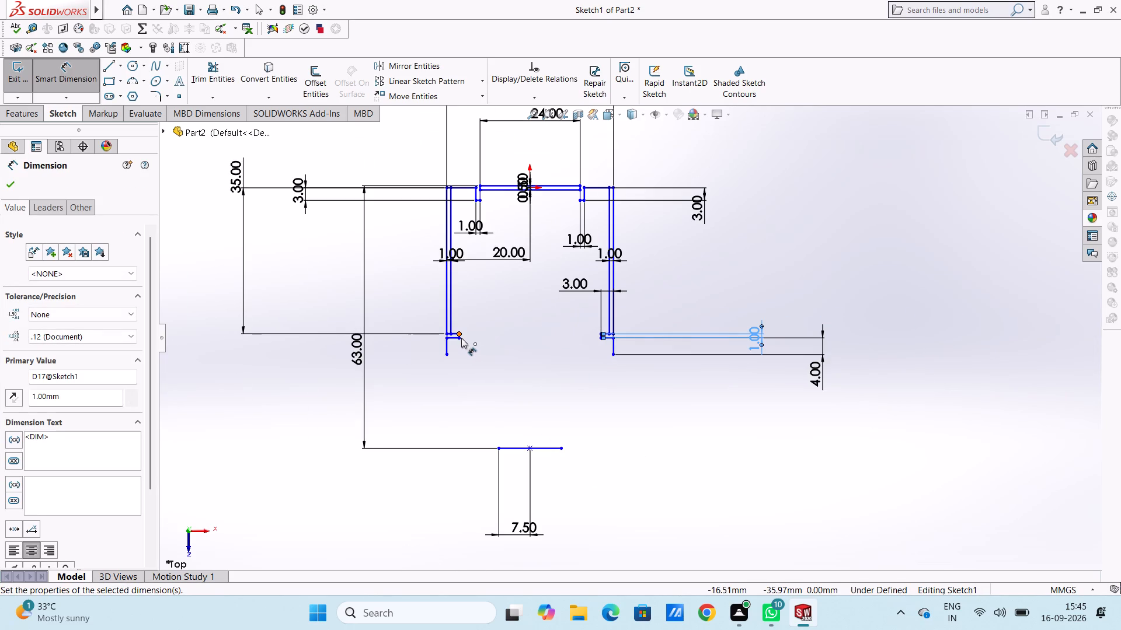
scroll(461, 338, "down", 9)
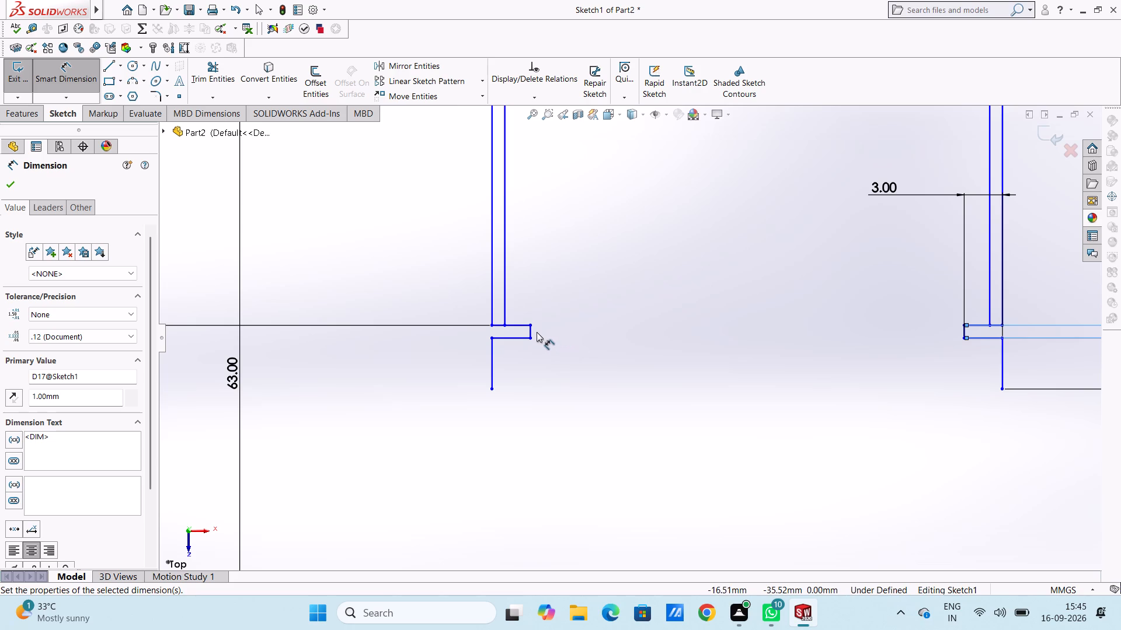
left_click(532, 332)
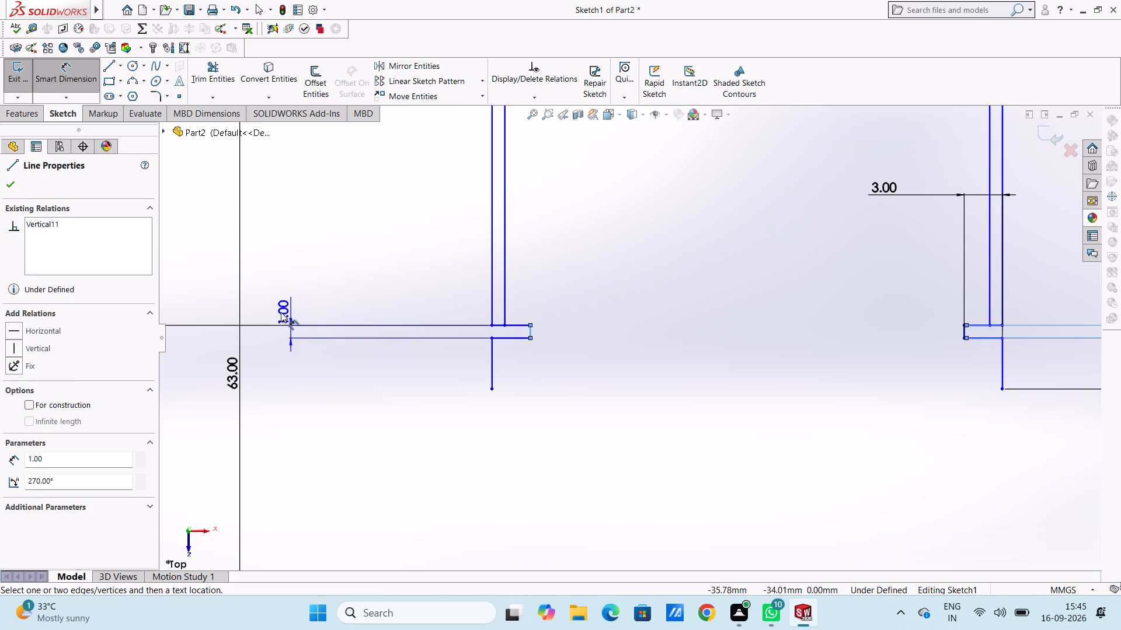
left_click(223, 309)
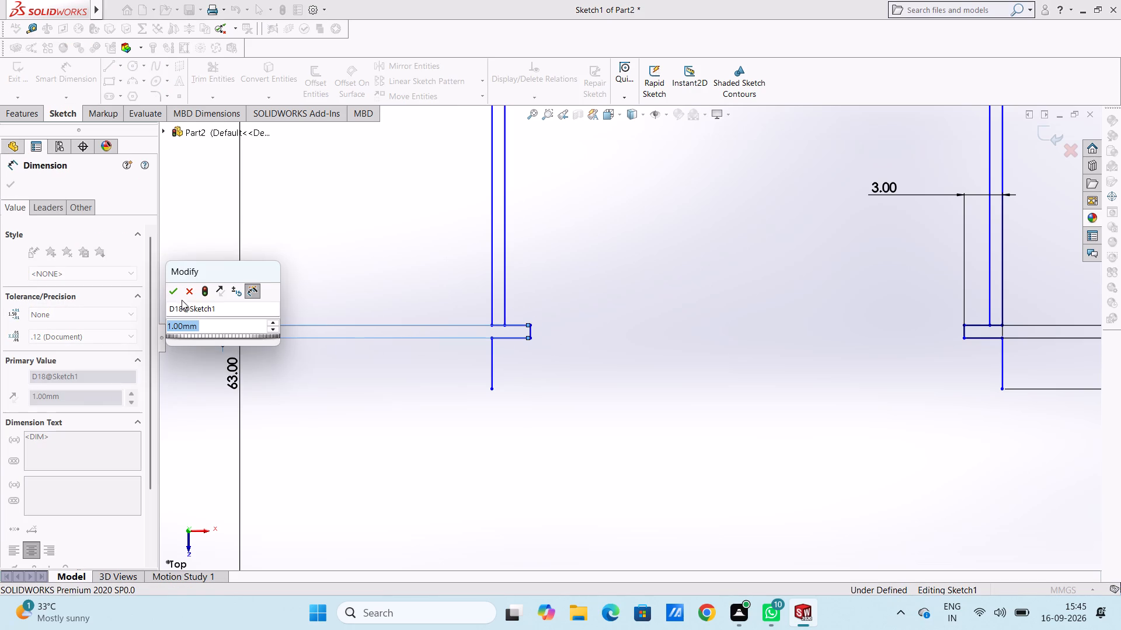
left_click(173, 290)
left_click(180, 271)
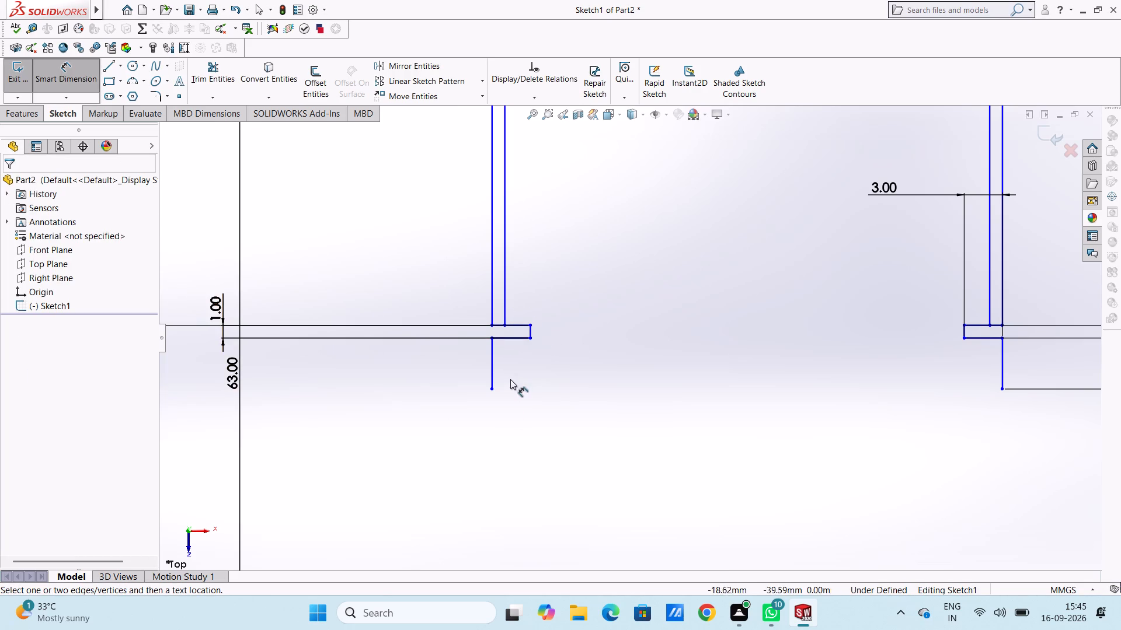
Dimension the bottom line of the left-hand wall's foot as 3 mm.
left_click(504, 338)
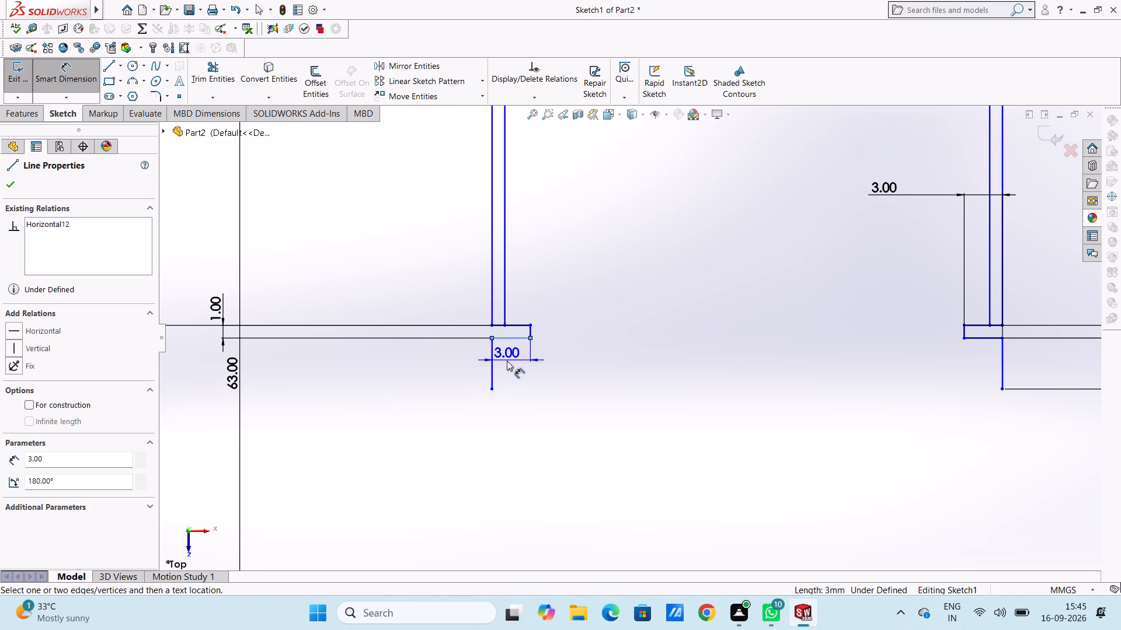
left_click(617, 173)
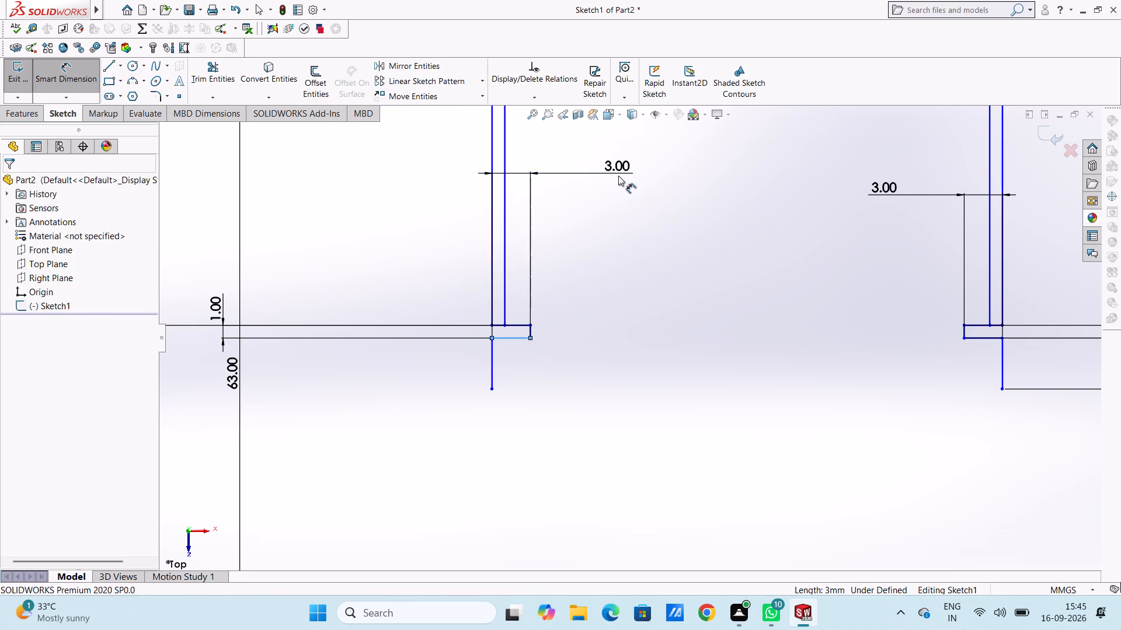
left_click(568, 159)
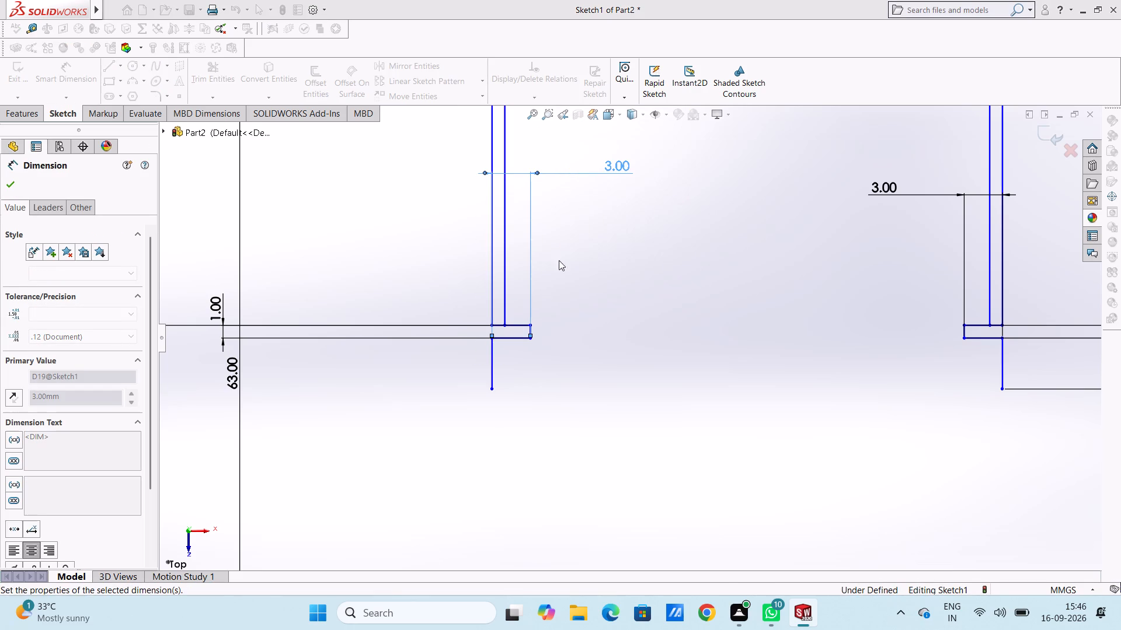
left_click(570, 292)
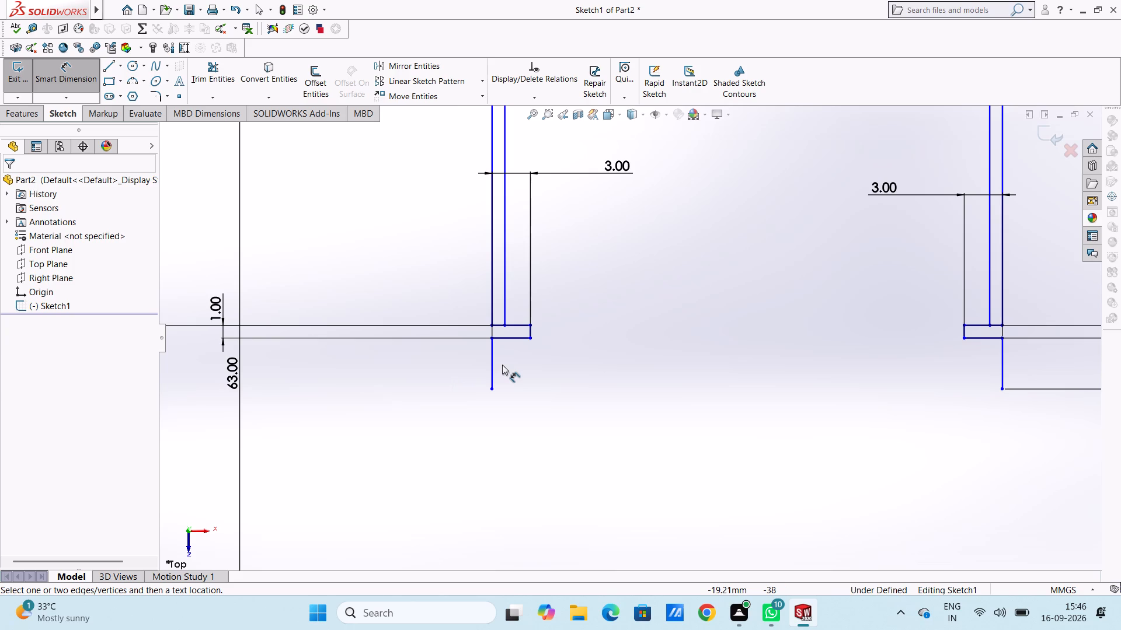
Dimension the short vertical line below the left-hand wall's foot as 4 mm and leave the dimension command.
left_click(494, 368)
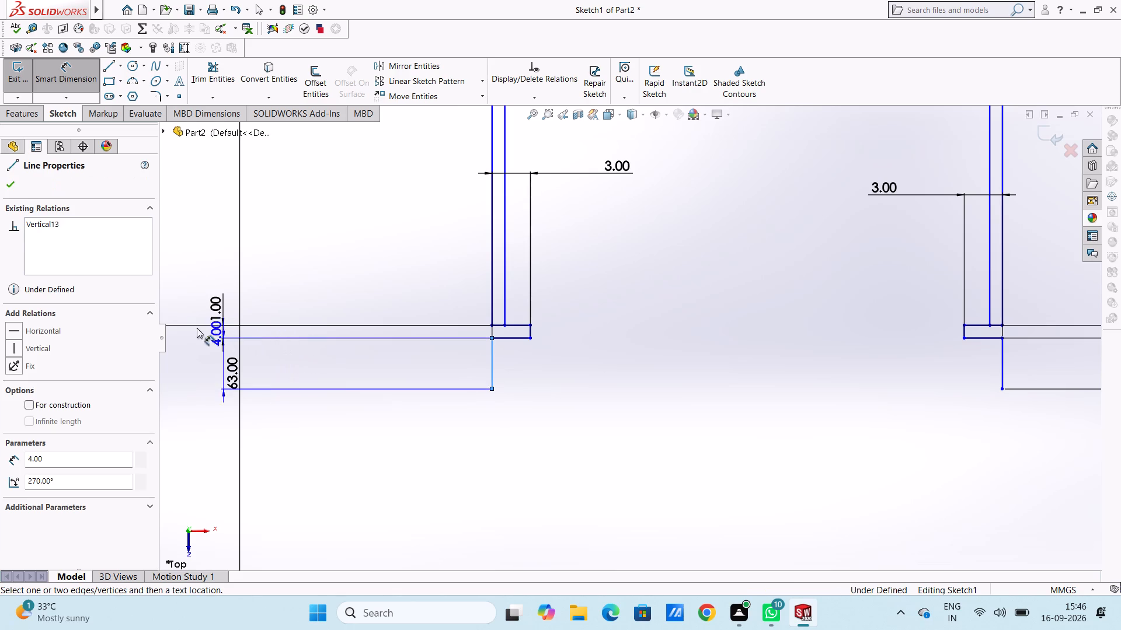
left_click(187, 324)
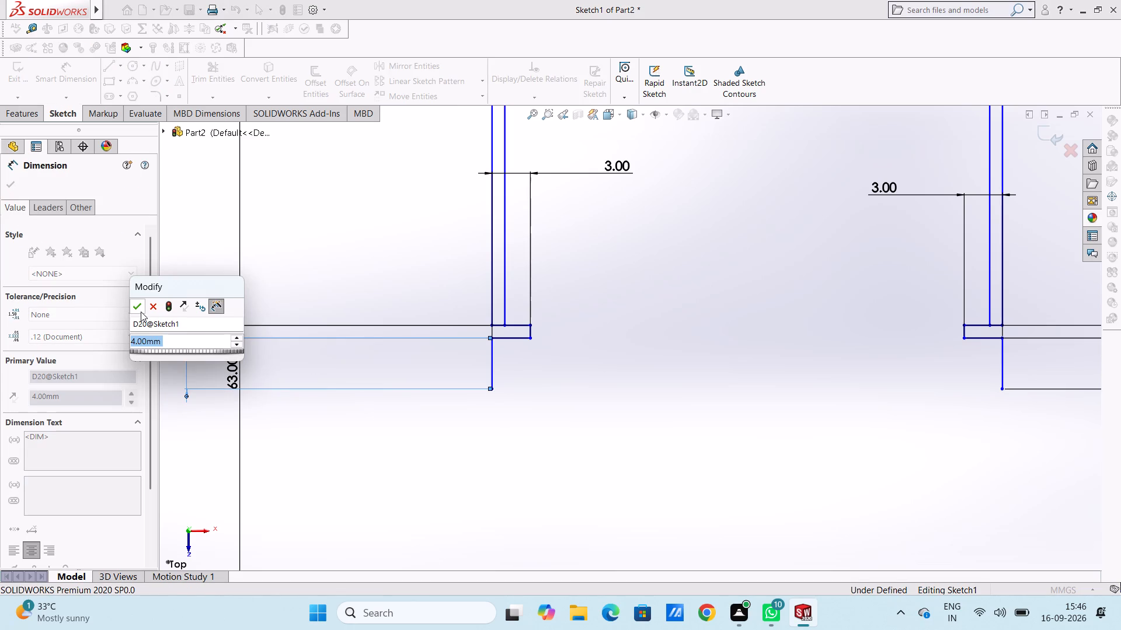
left_click(141, 311)
scroll(706, 433, "up", 7)
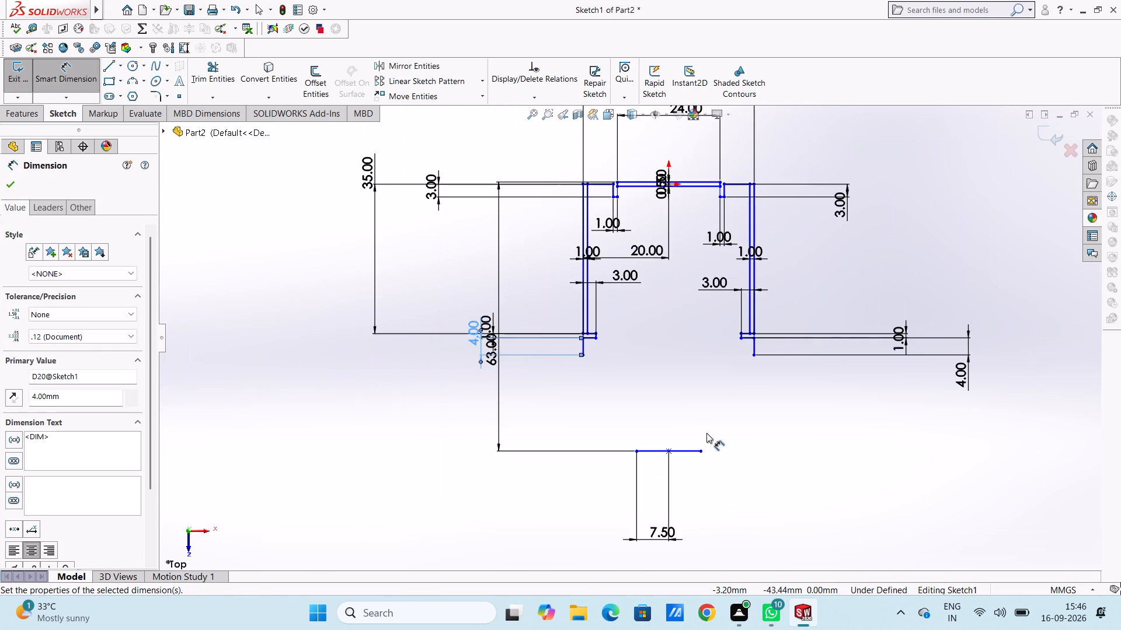
left_click(921, 465)
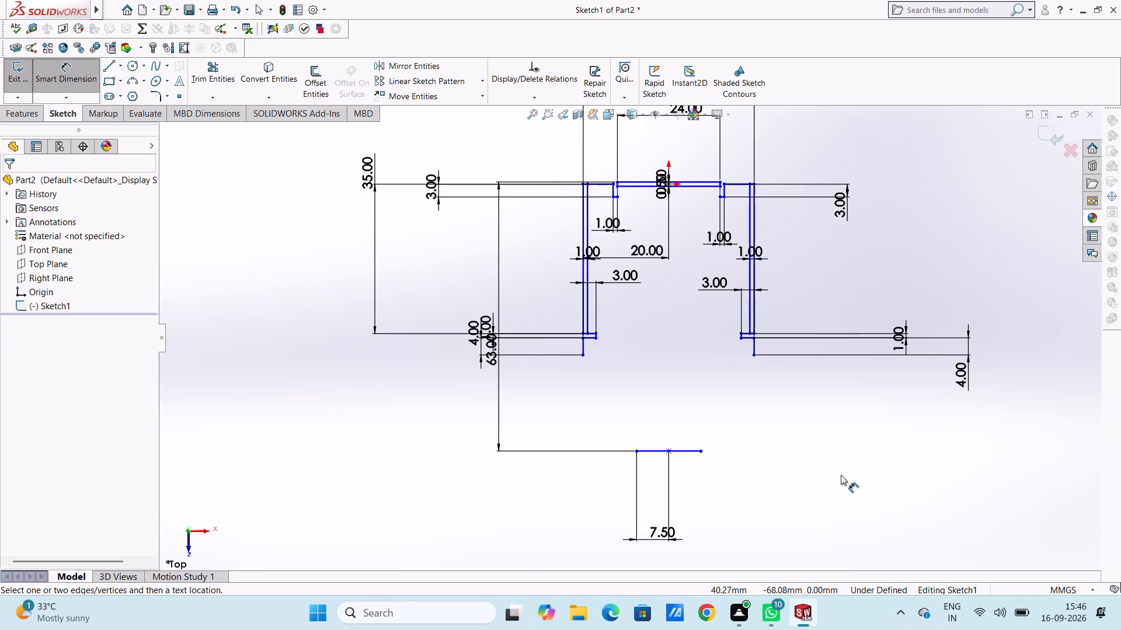
key("Escape")
key("Escape")
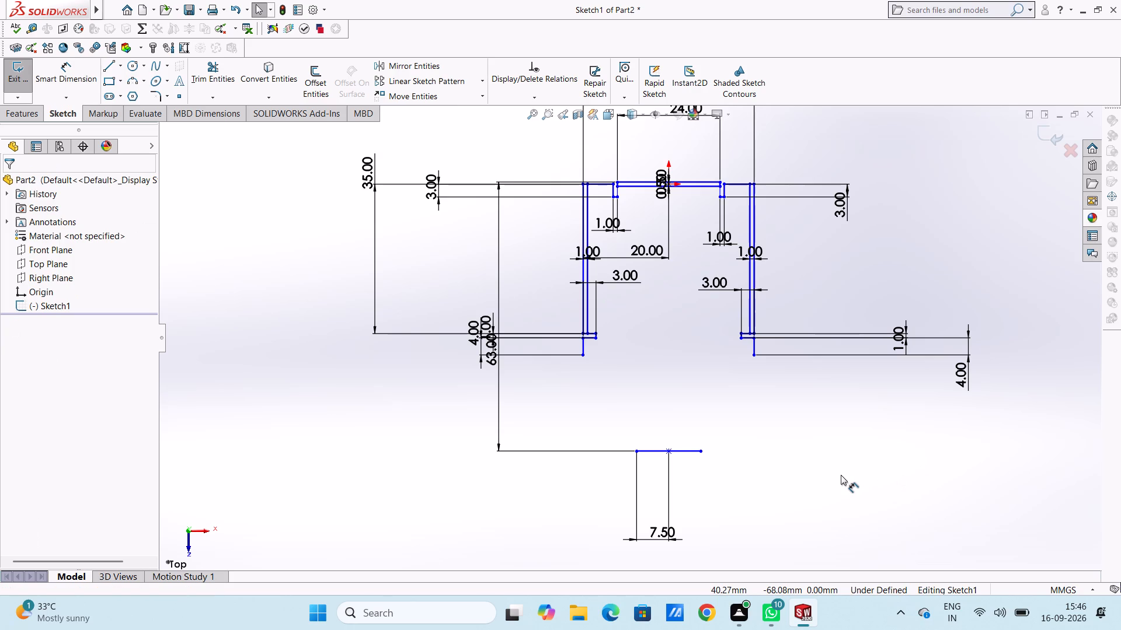
Draw a 5 mm horizontal line from the bottom line's right-hand end, continuing with a sloped line to the lower end of the right-hand 4 mm line.
scroll(750, 412, "down", 3)
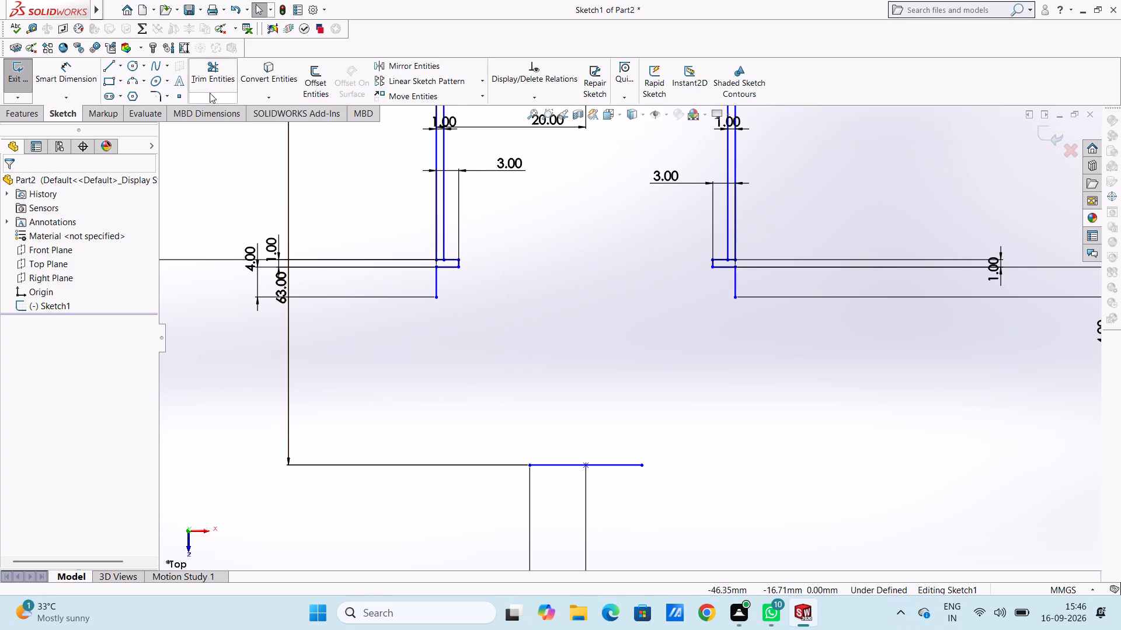
left_click(112, 62)
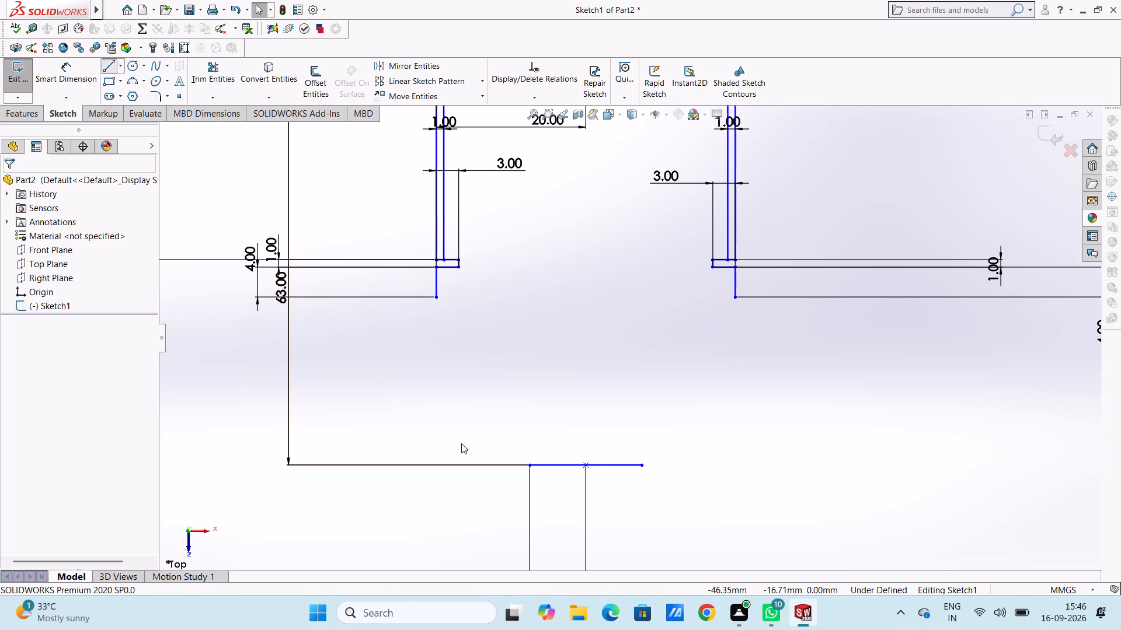
left_click(640, 464)
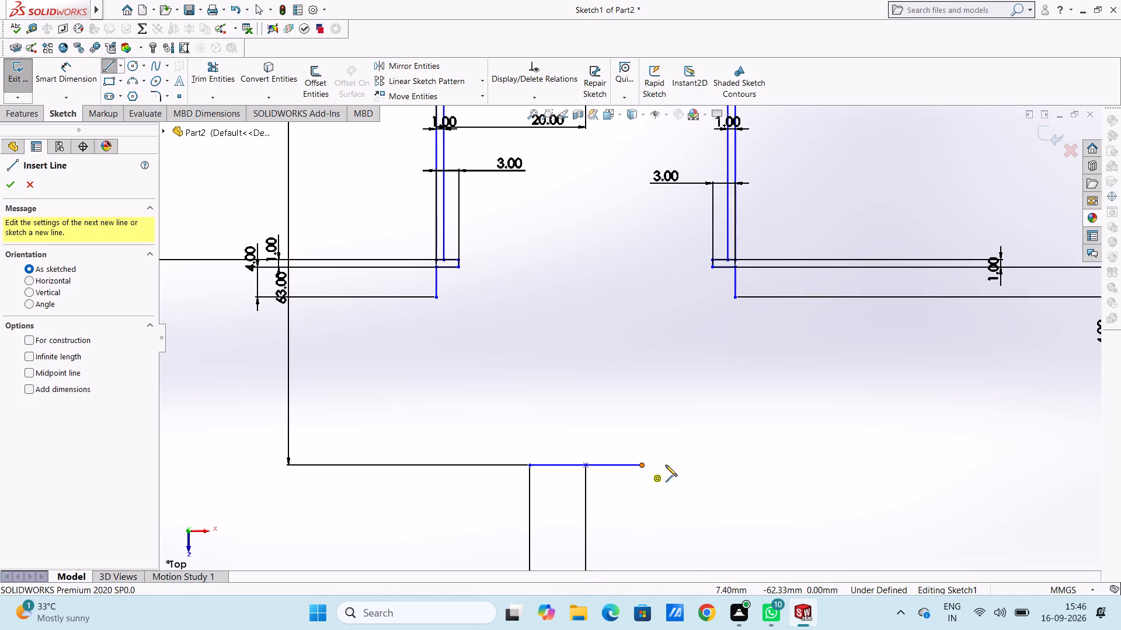
key("5")
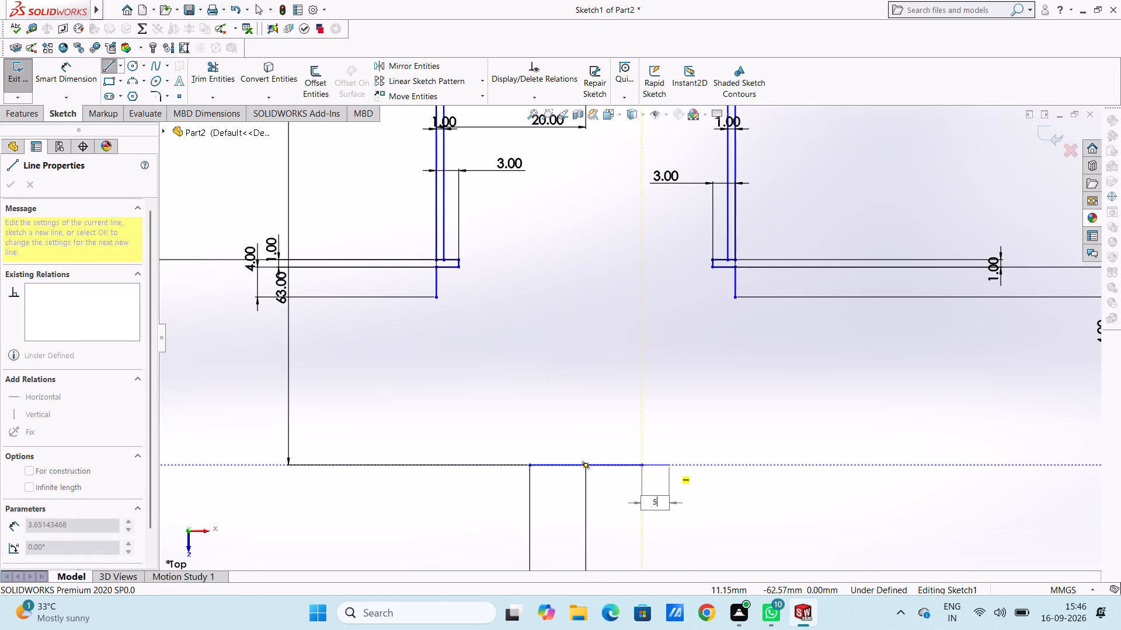
key("Return")
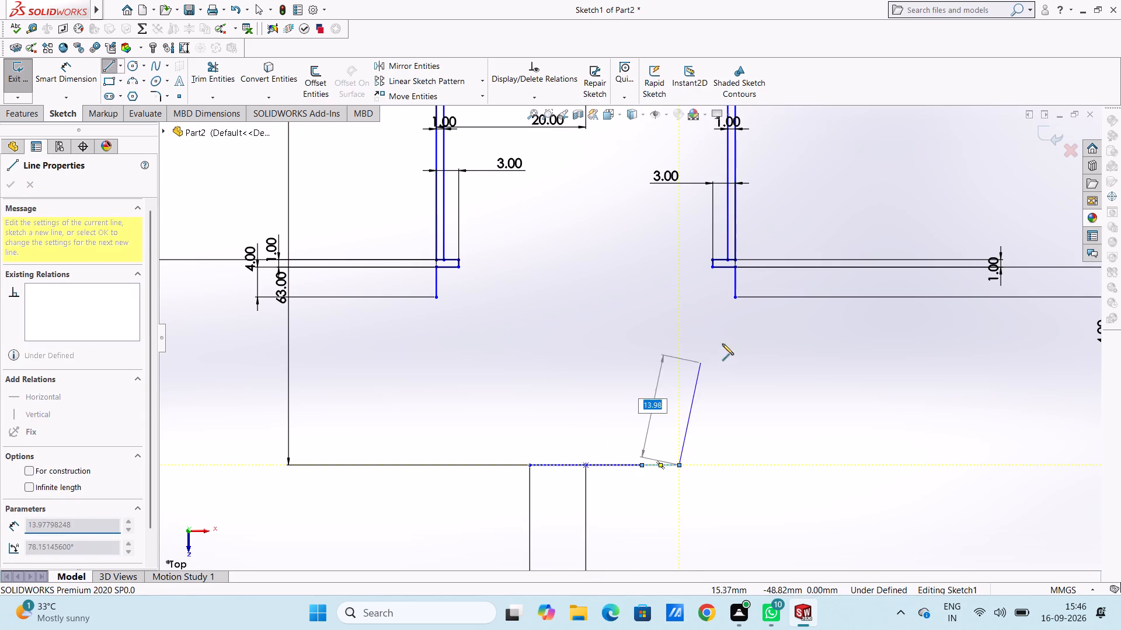
left_click(736, 298)
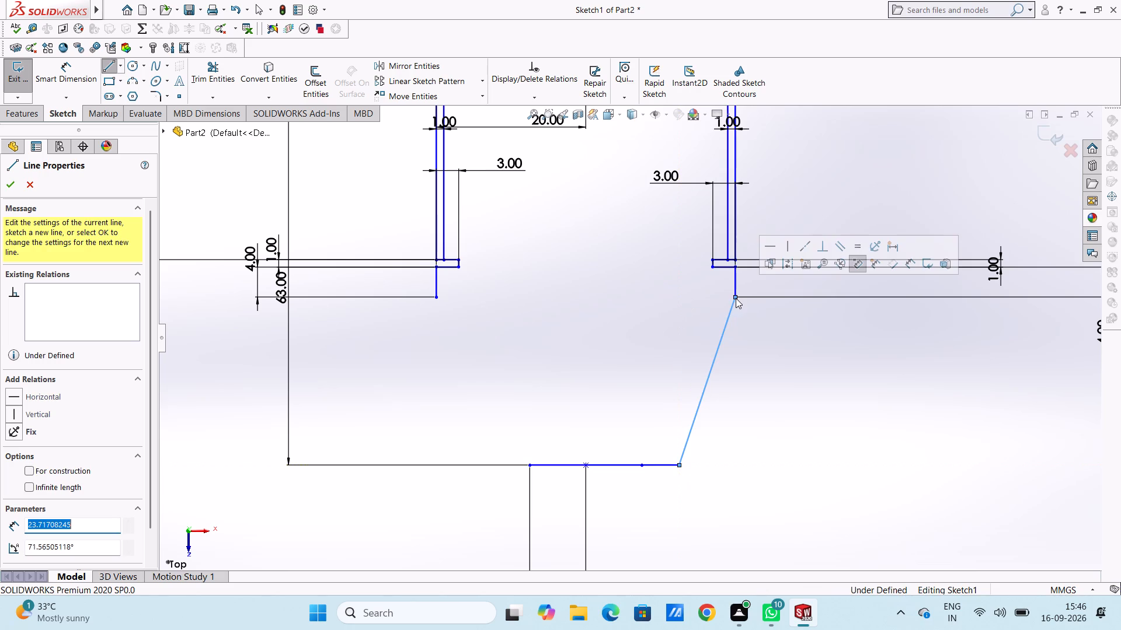
key("Escape")
key("Escape")
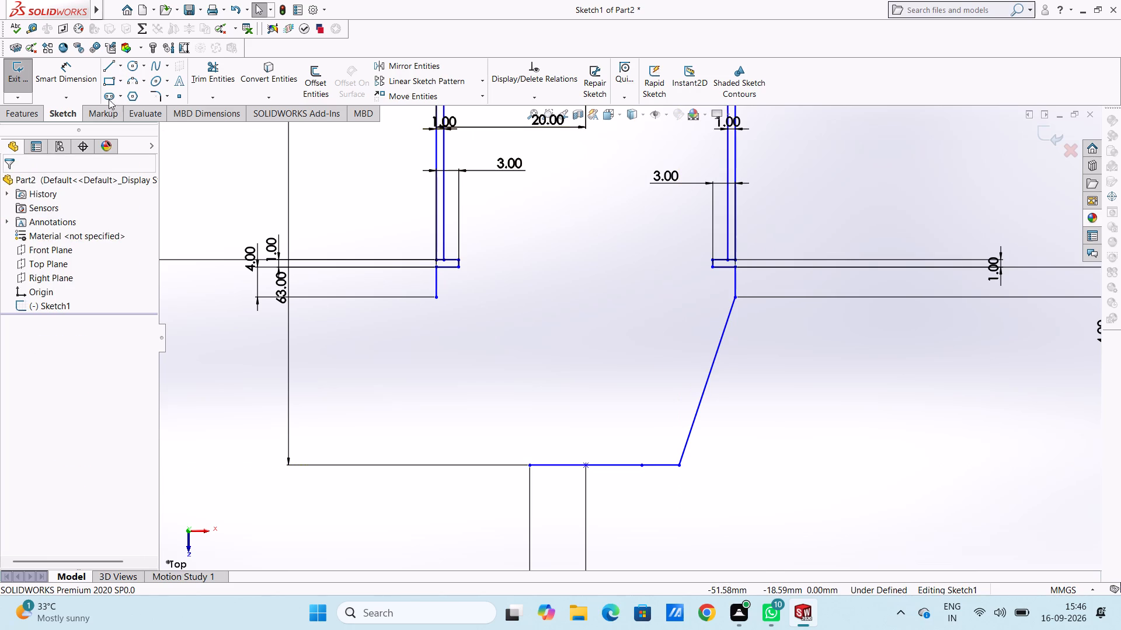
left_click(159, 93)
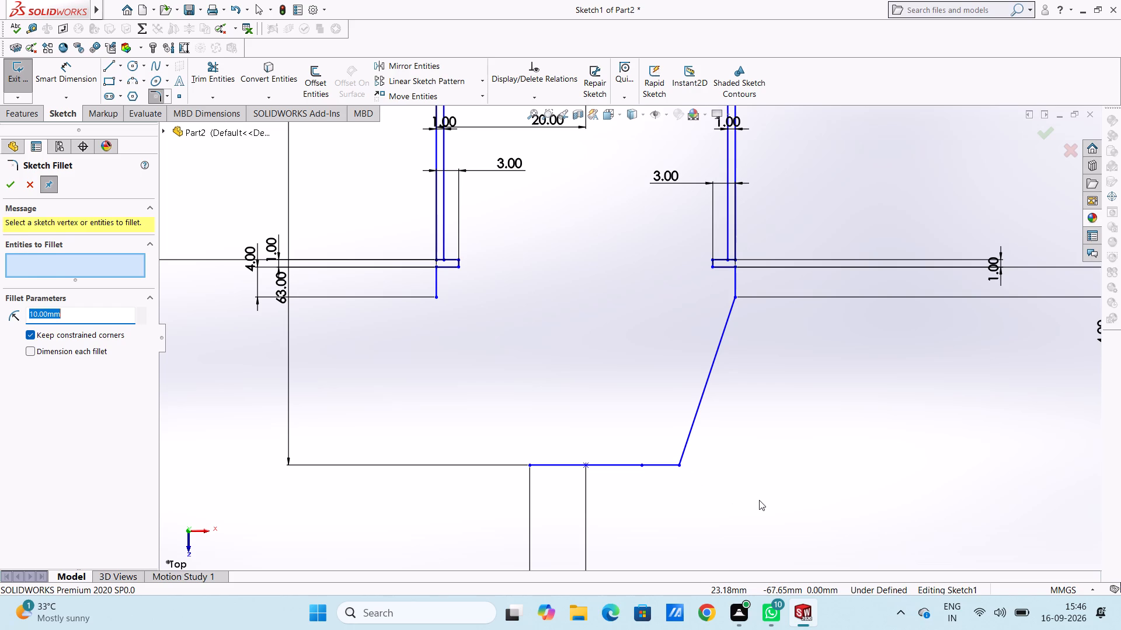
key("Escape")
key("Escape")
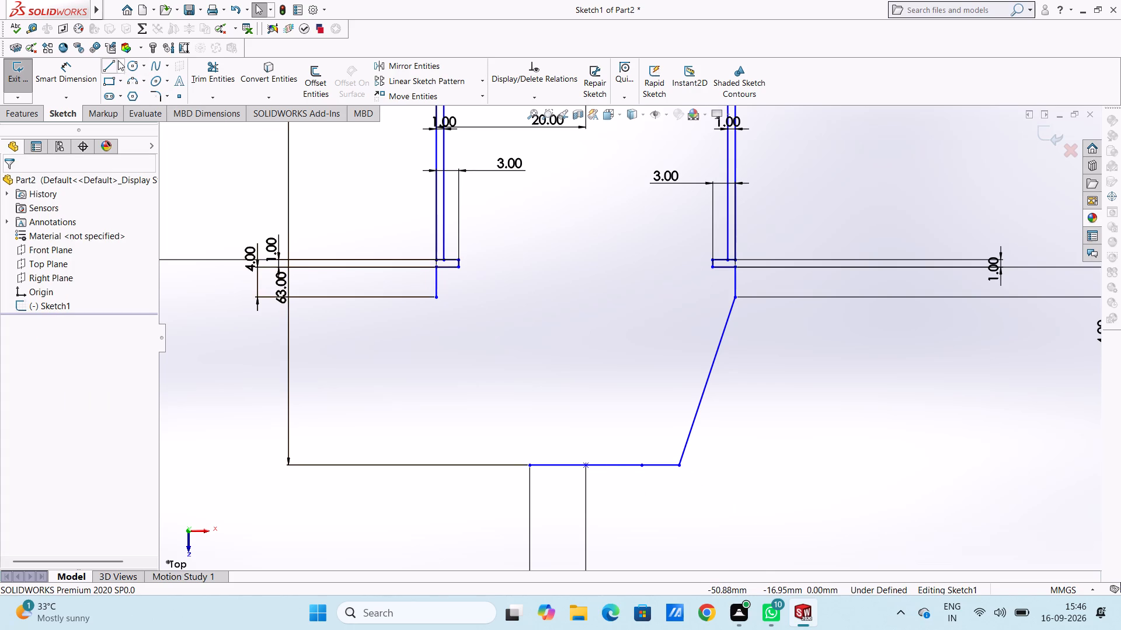
Draw a three-point arc of 5 mm radius from the right-hand end of the 15 mm bottom line to the right-hand sloped line.
left_click(128, 77)
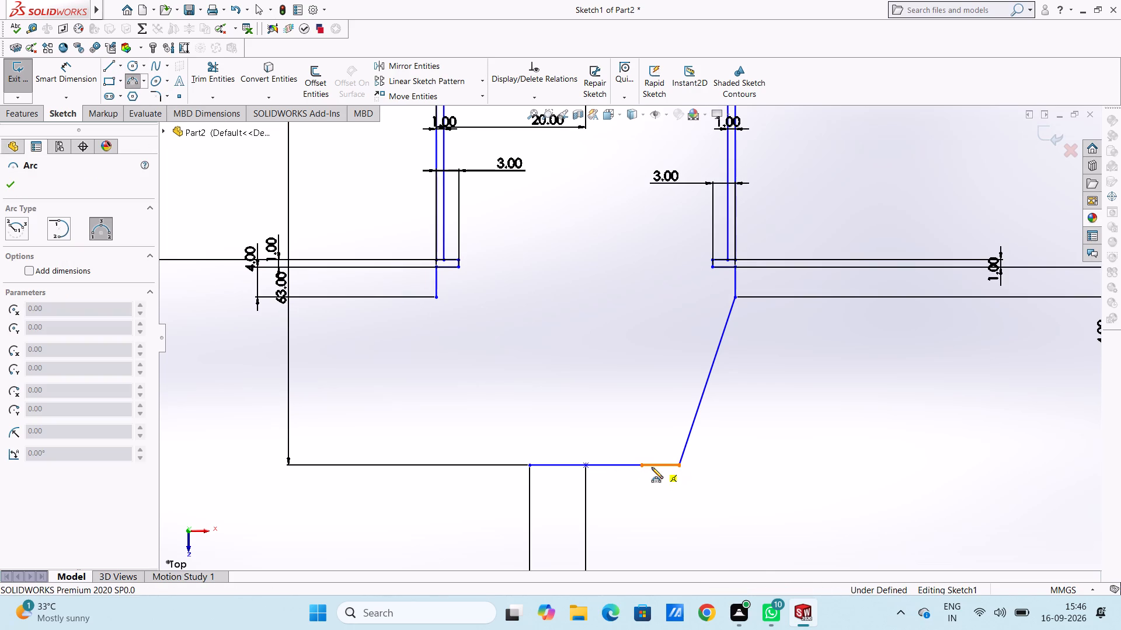
left_click(642, 464)
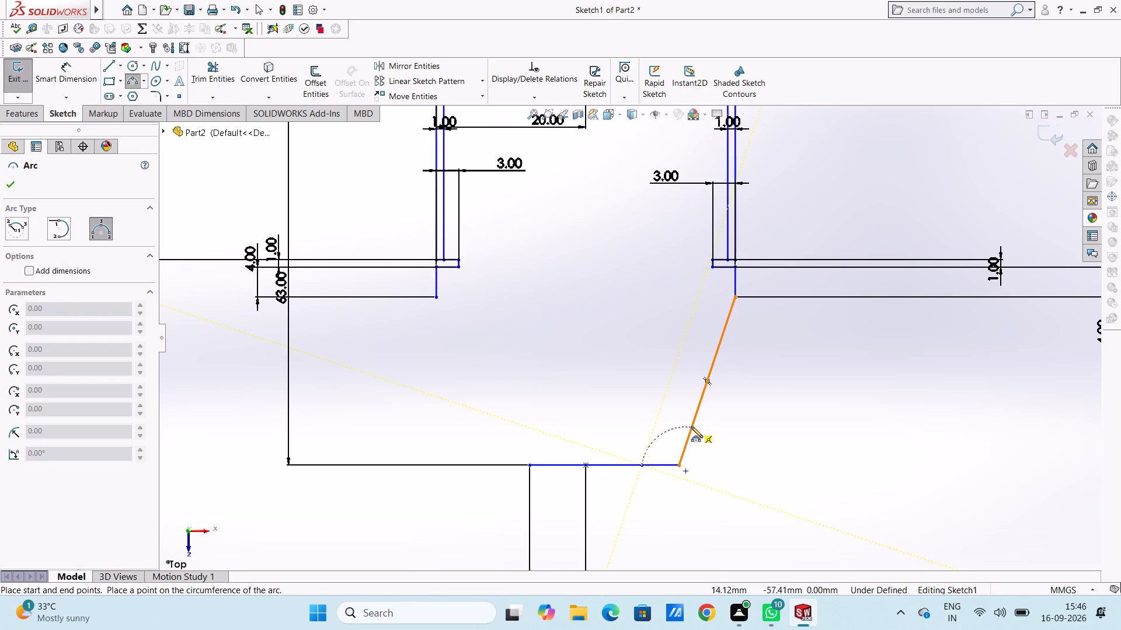
left_click(691, 426)
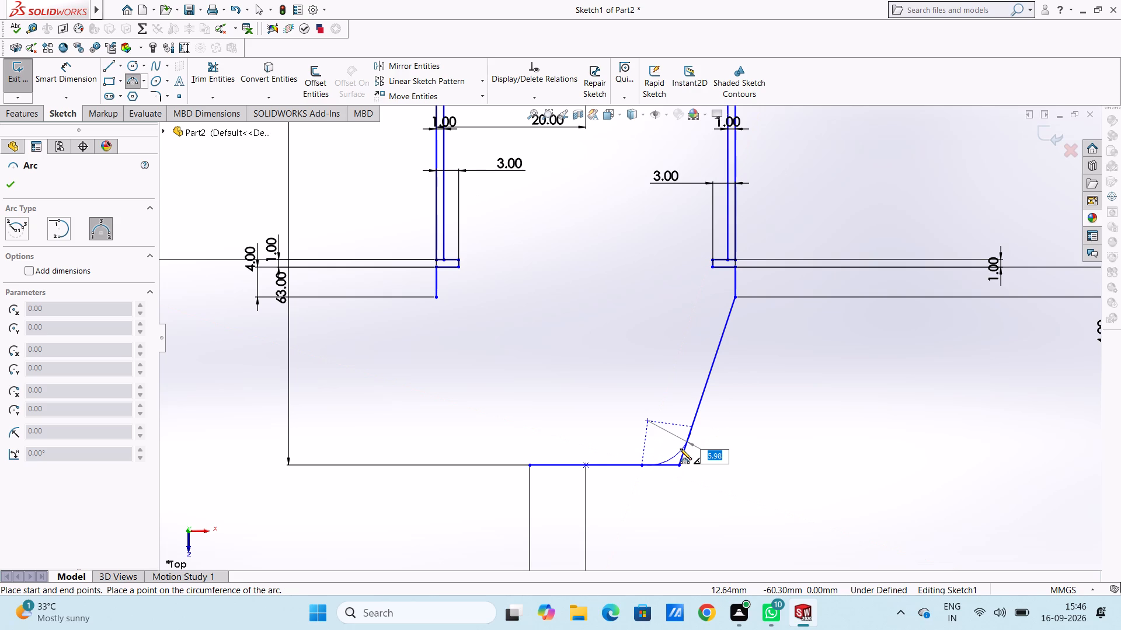
key("5")
key("Return")
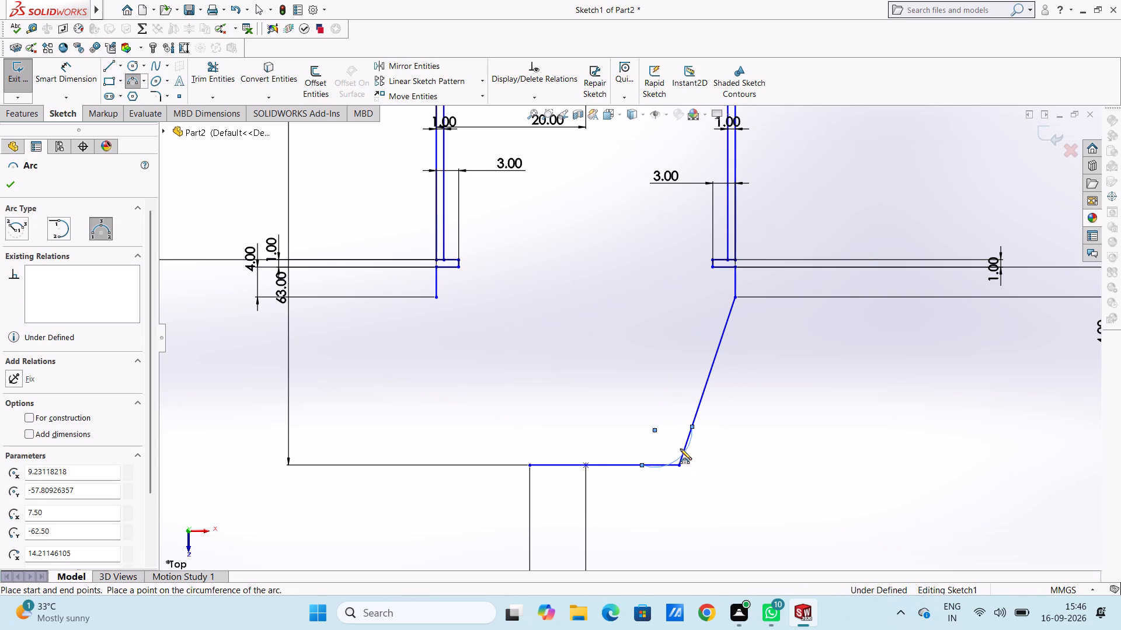
key("Escape")
key("Escape")
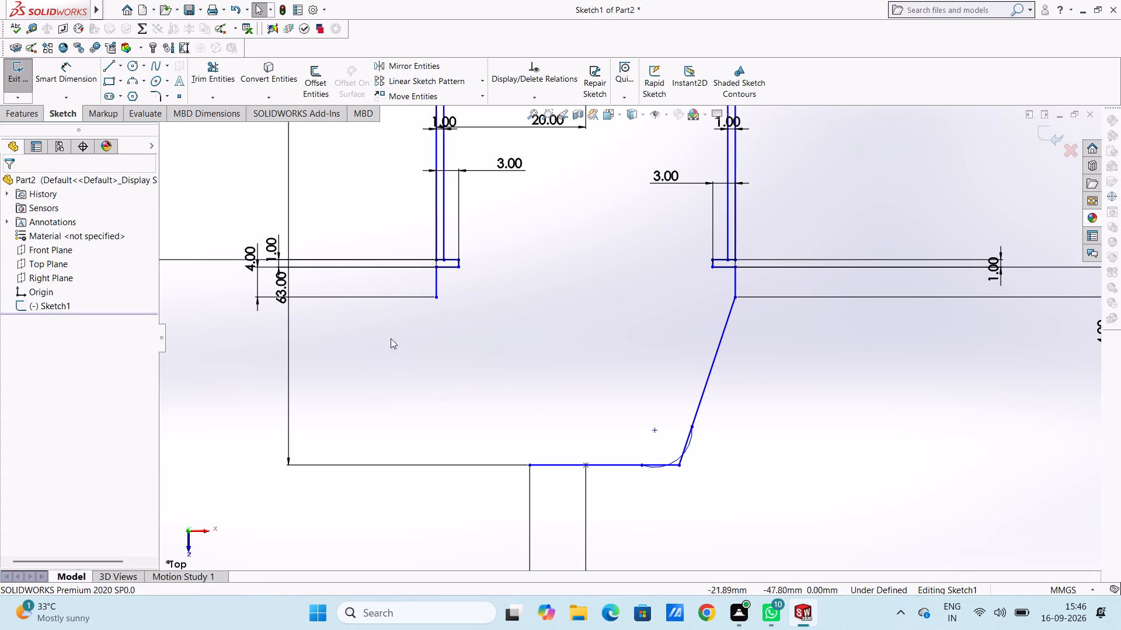
Dimension the right-hand corner arc's radius as 5 mm, placed outside the profile.
left_click(75, 66)
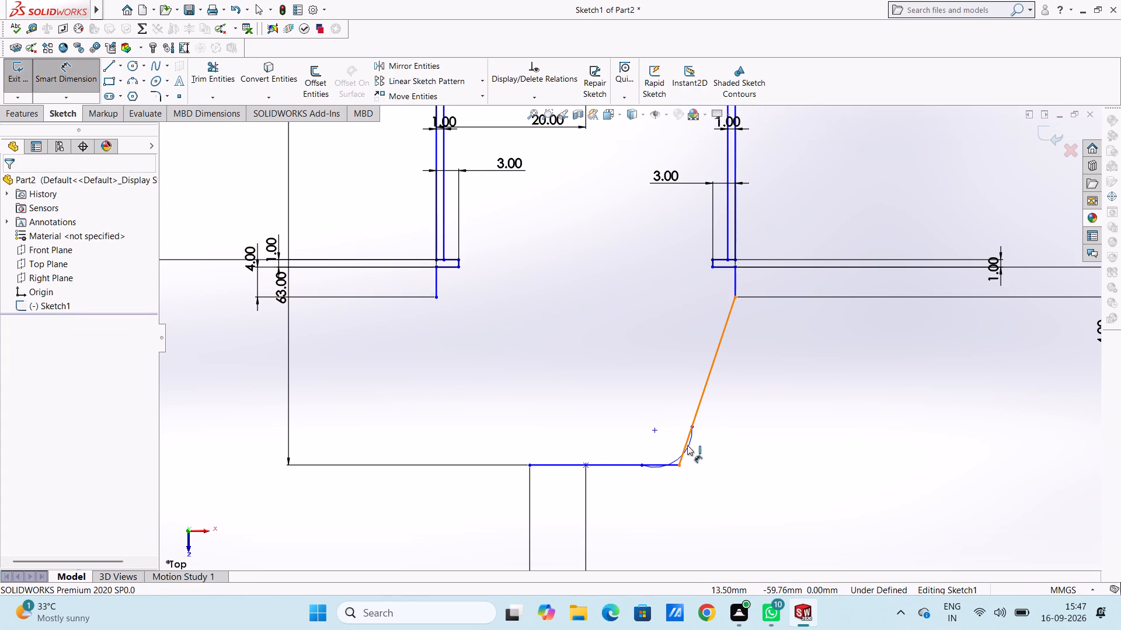
scroll(690, 446, "down", 3)
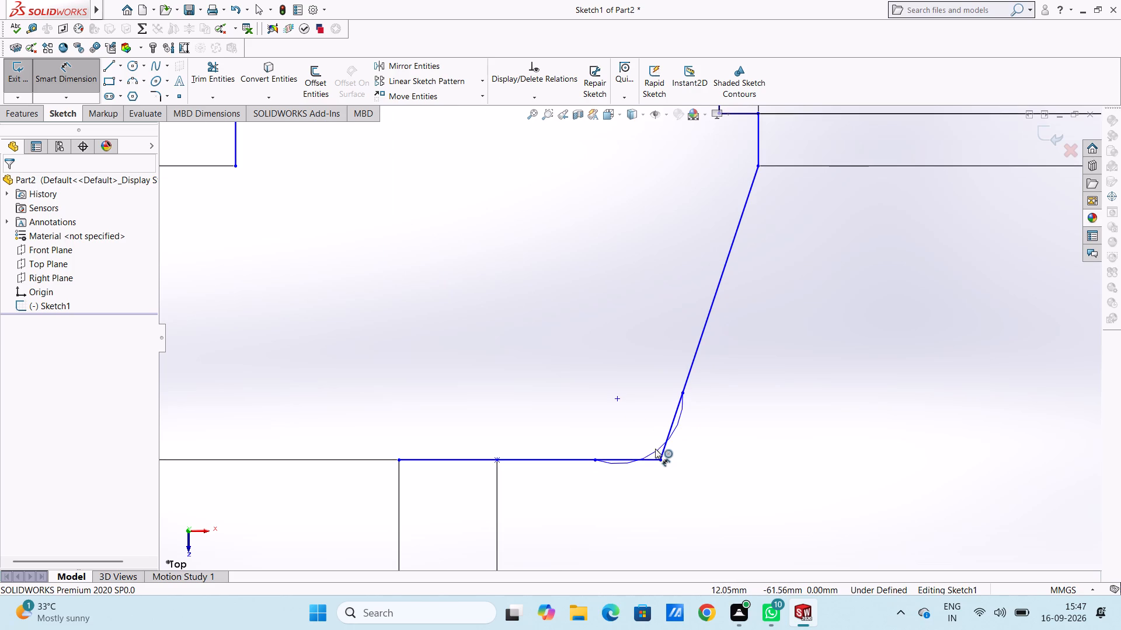
left_click(656, 450)
left_click(875, 546)
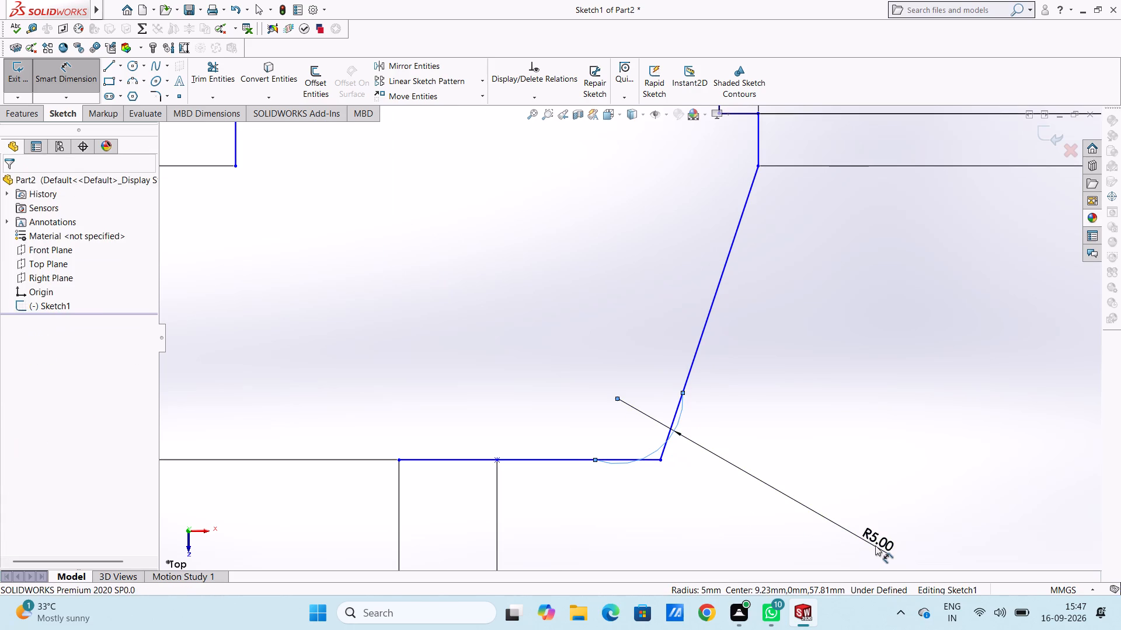
left_click(824, 528)
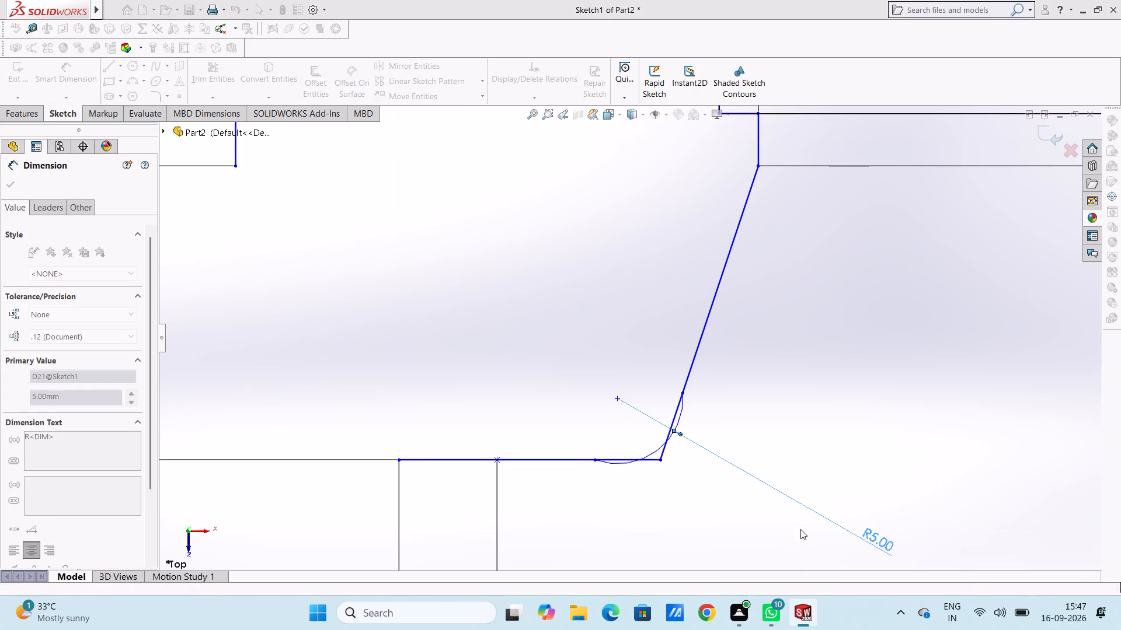
left_click(761, 513)
key("Escape")
key("Escape")
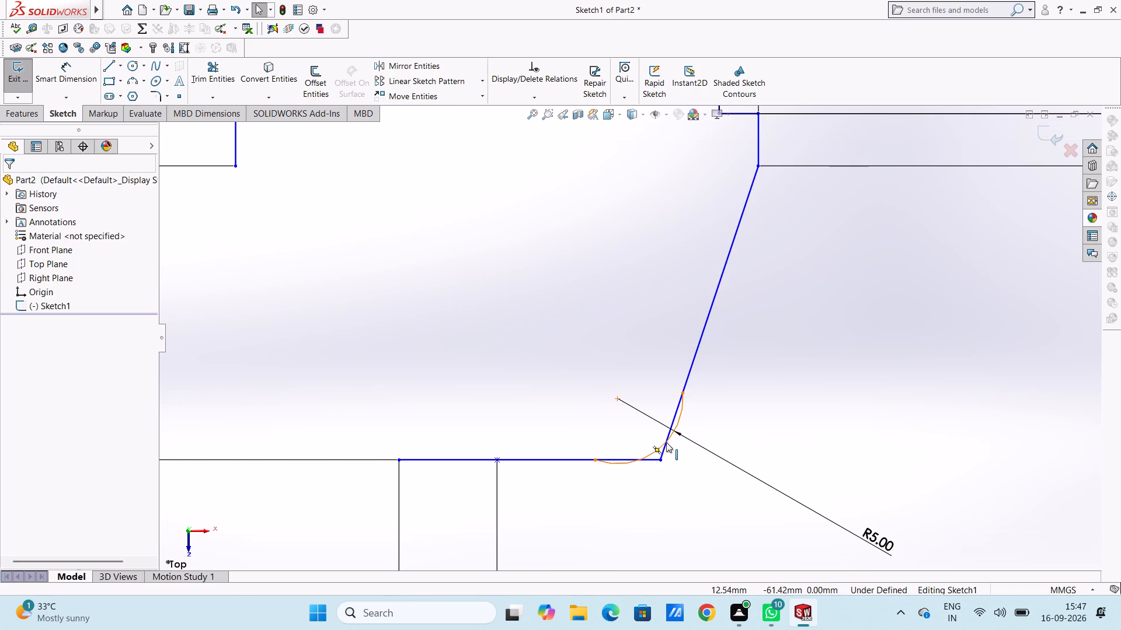
Make the right-hand corner arc tangent to both the sloped line and the 15 mm bottom line.
left_click(683, 415)
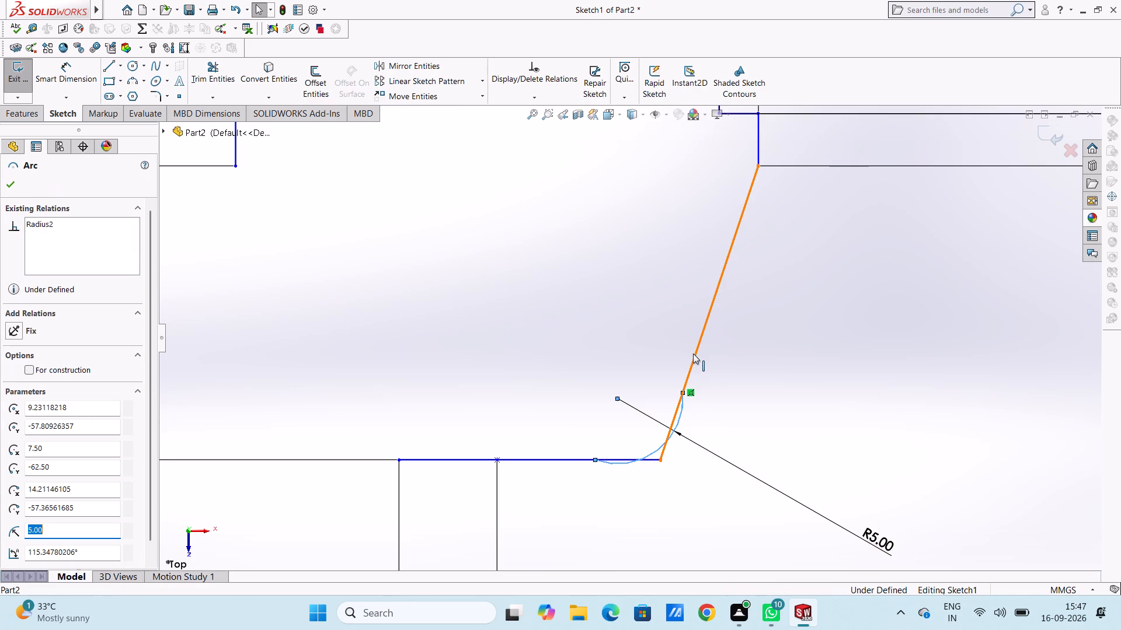
left_click(696, 357, "ctrl")
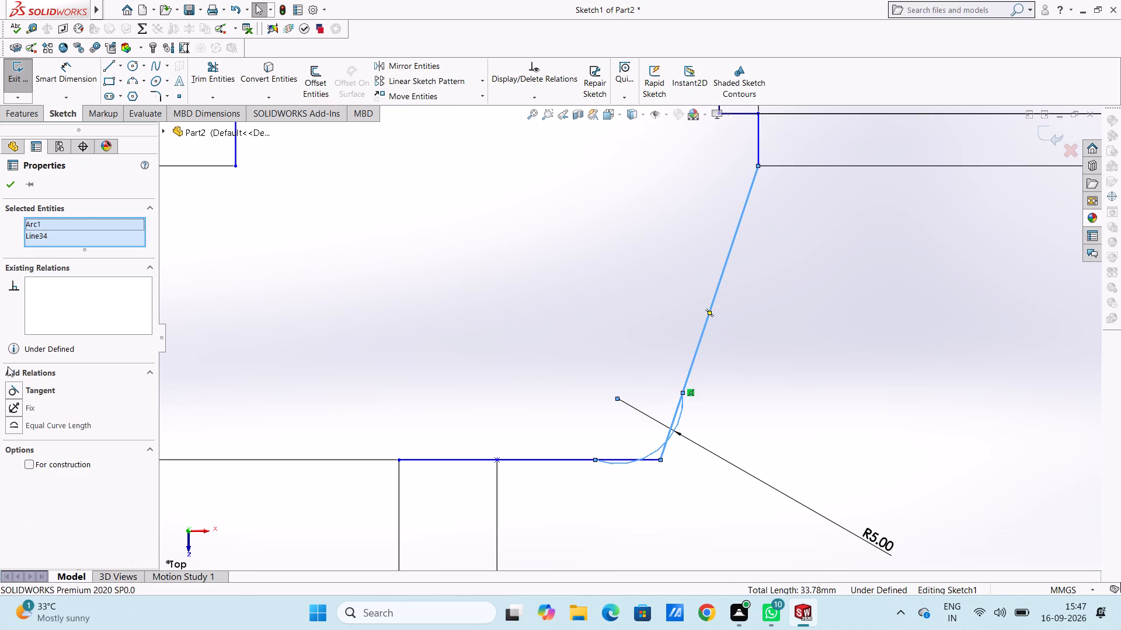
left_click(18, 389)
left_click(323, 390)
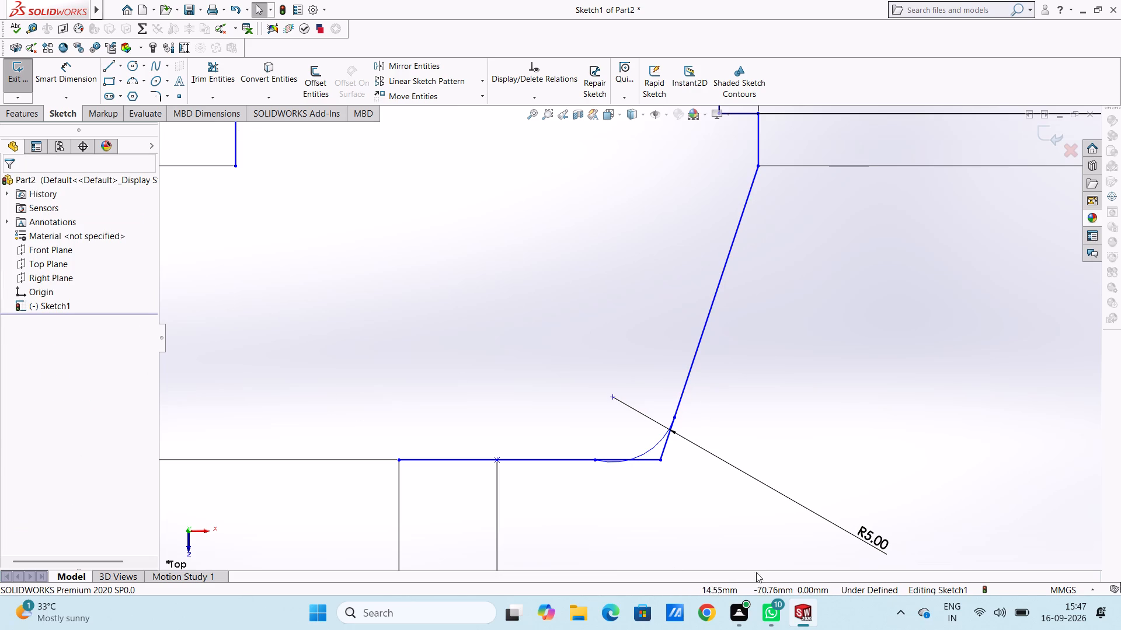
left_click(662, 442)
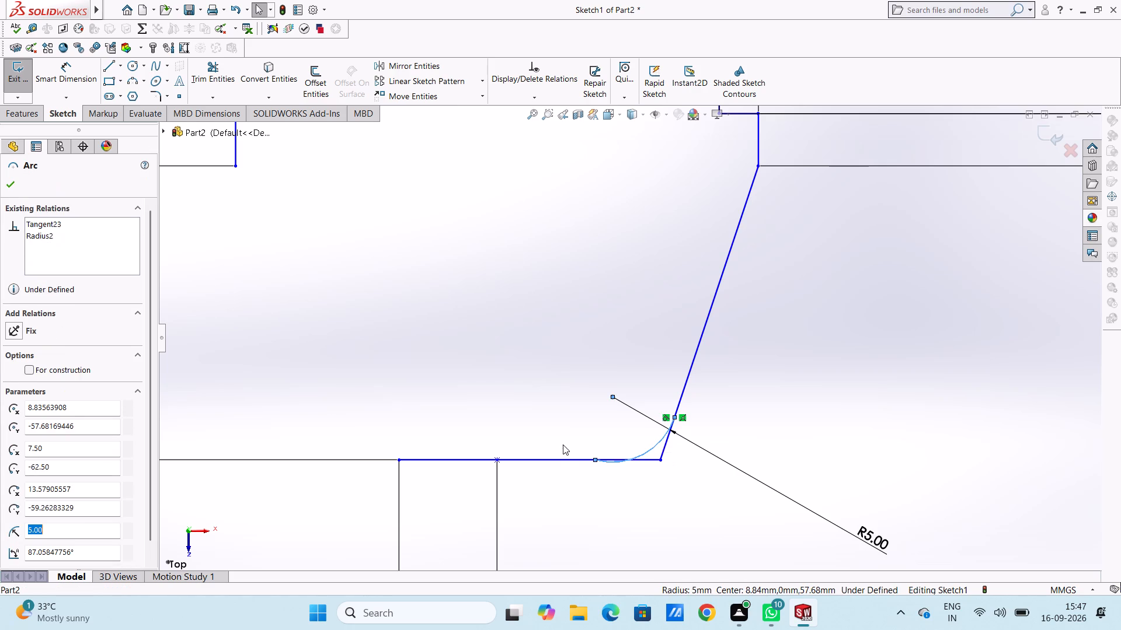
left_click(551, 459, "ctrl")
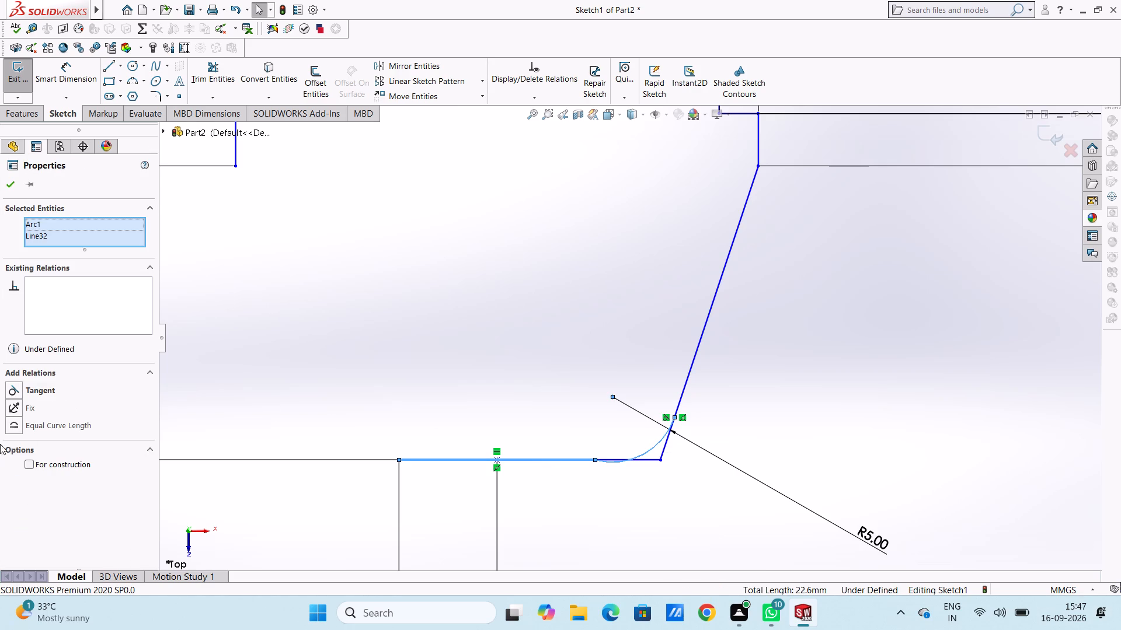
left_click(14, 388)
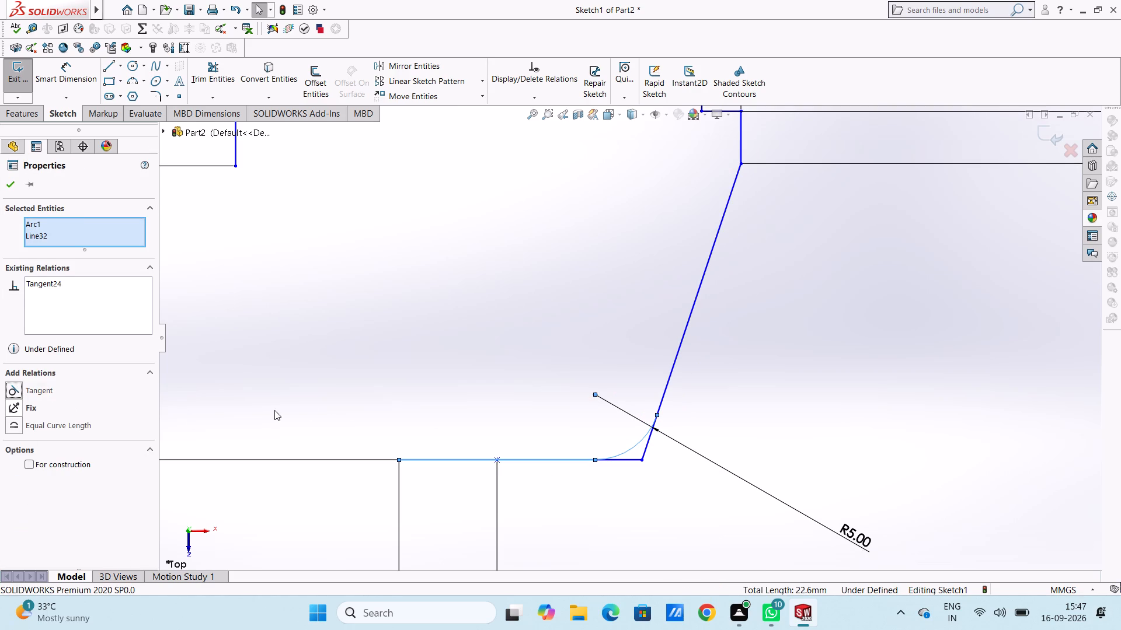
left_click(357, 398)
Trim away the horizontal and sloped line ends that extend beyond the right-hand corner arc.
left_click(197, 66)
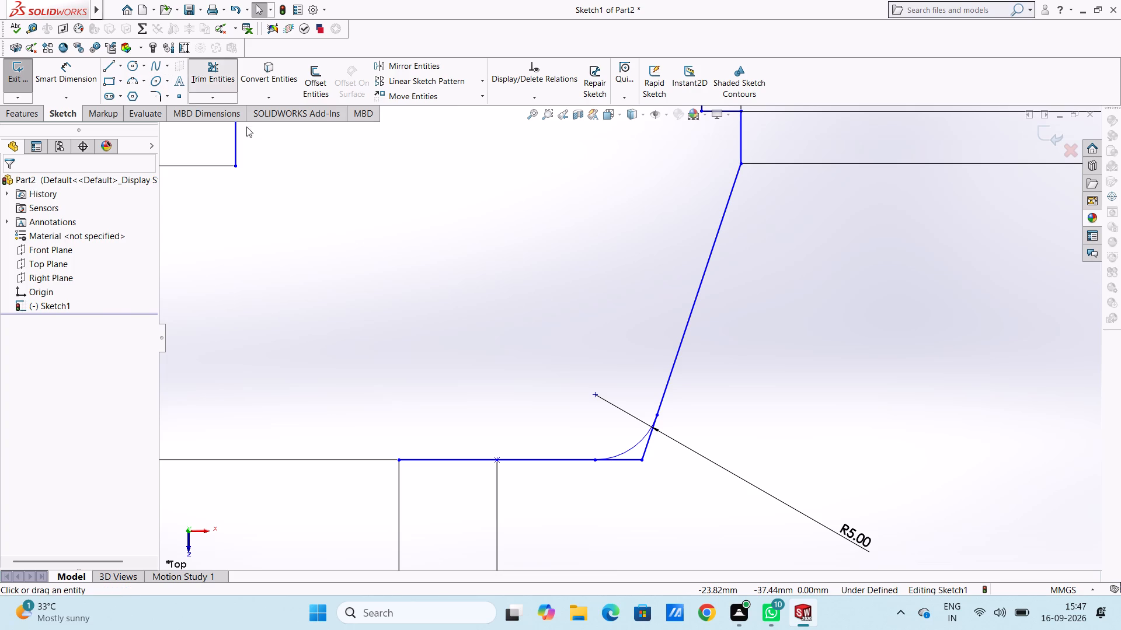
left_click(619, 463)
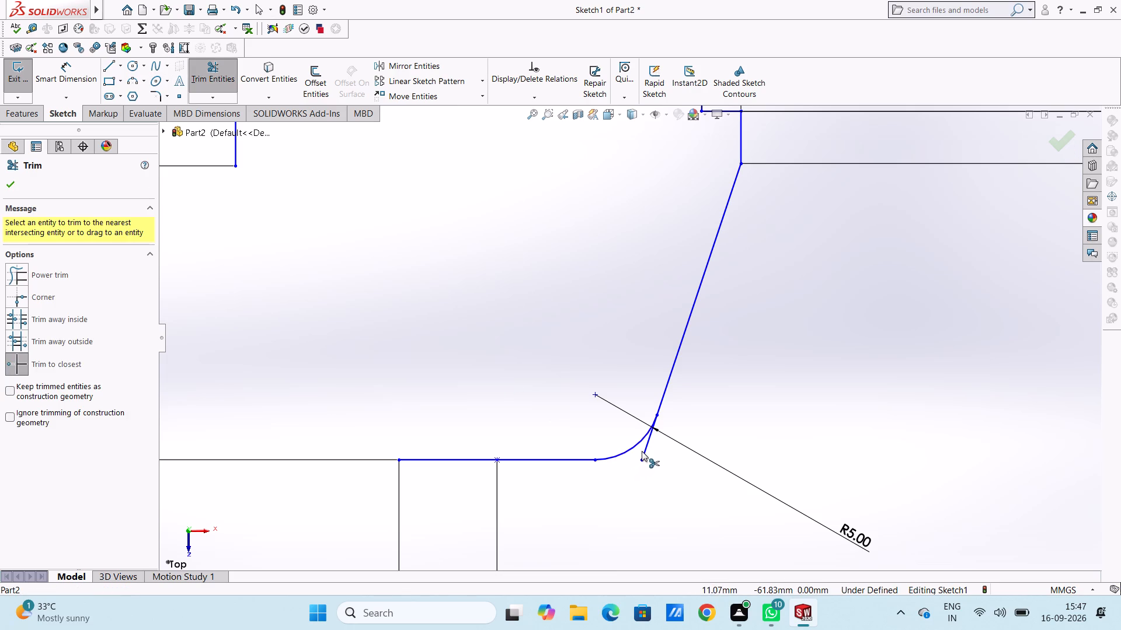
left_click(647, 453)
scroll(647, 453, "up", 3)
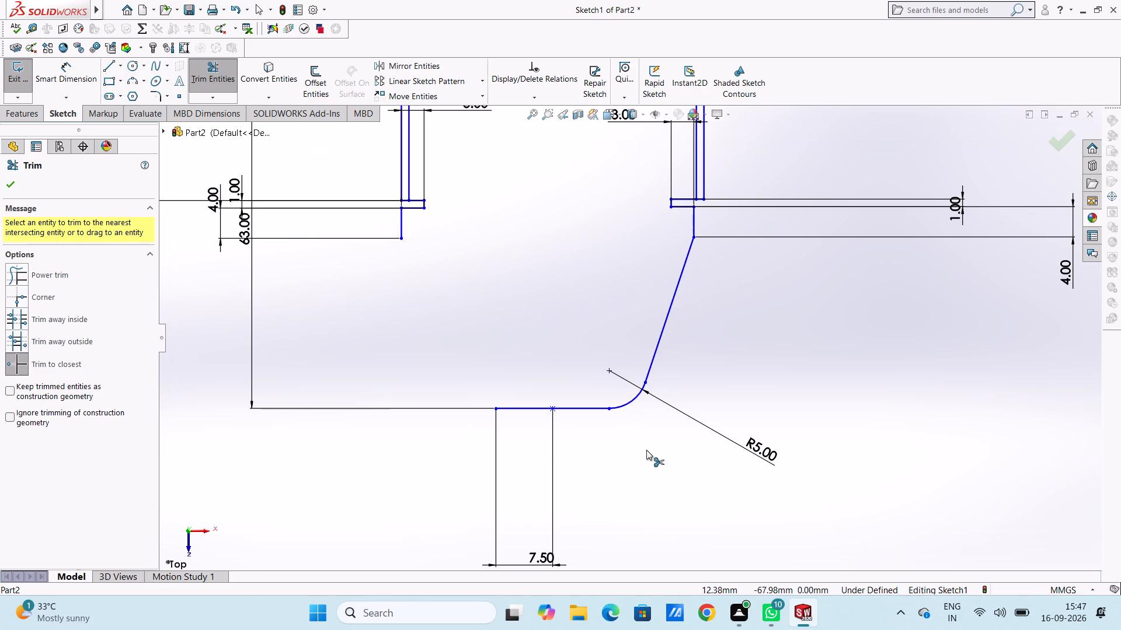
key("Escape")
key("Escape")
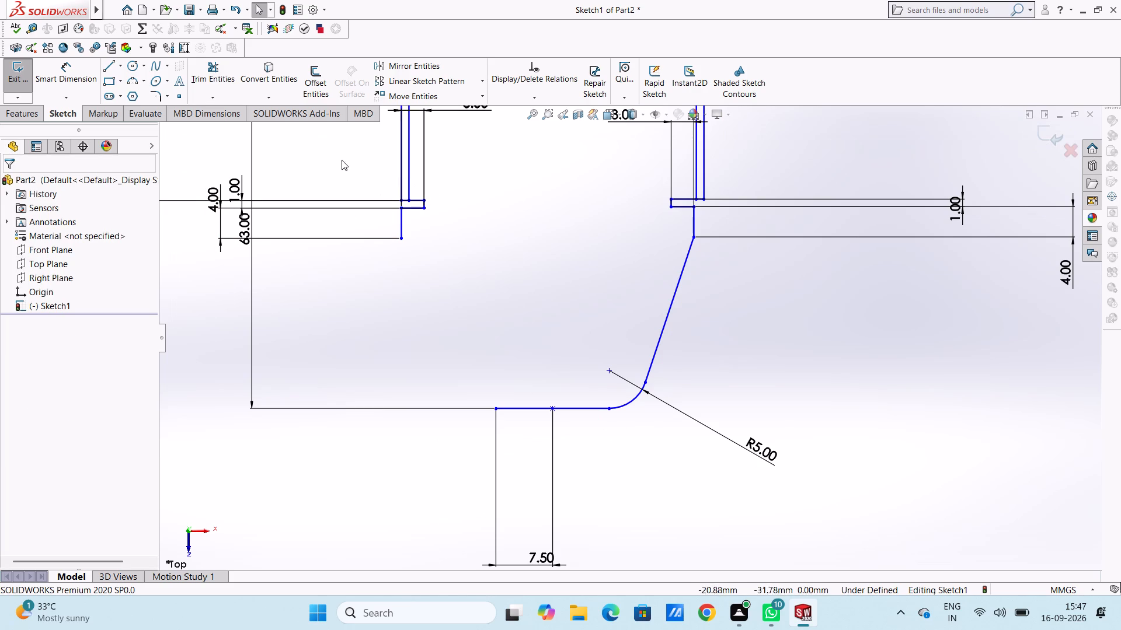
Draw a vertical line about 27 mm long inside the profile, ending at the bottom line's midpoint.
left_click(111, 70)
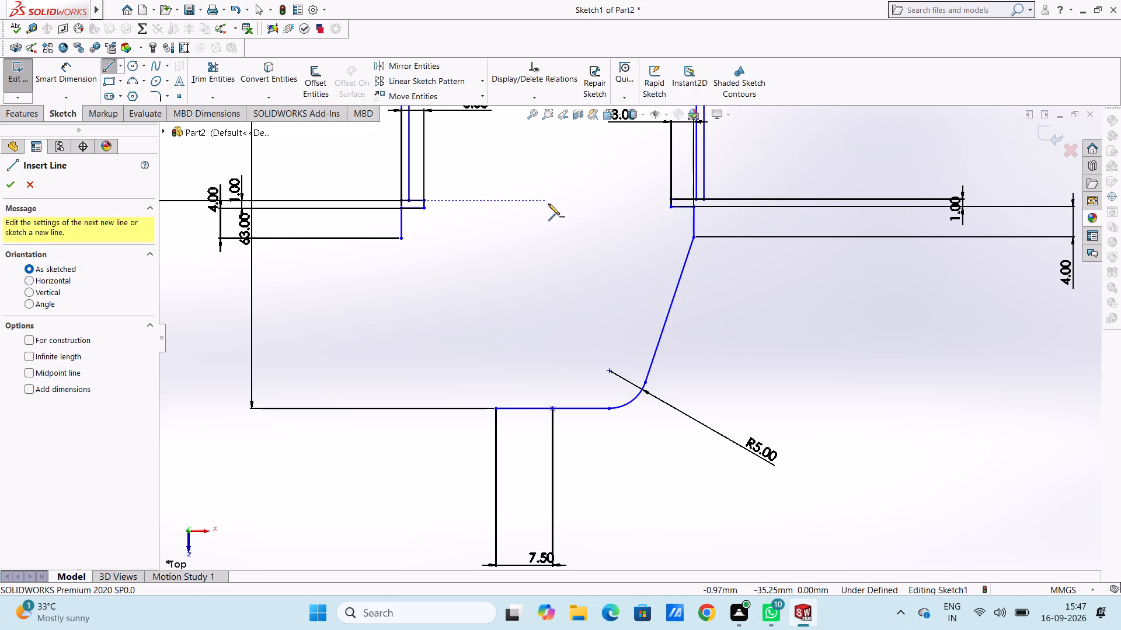
left_click(552, 205)
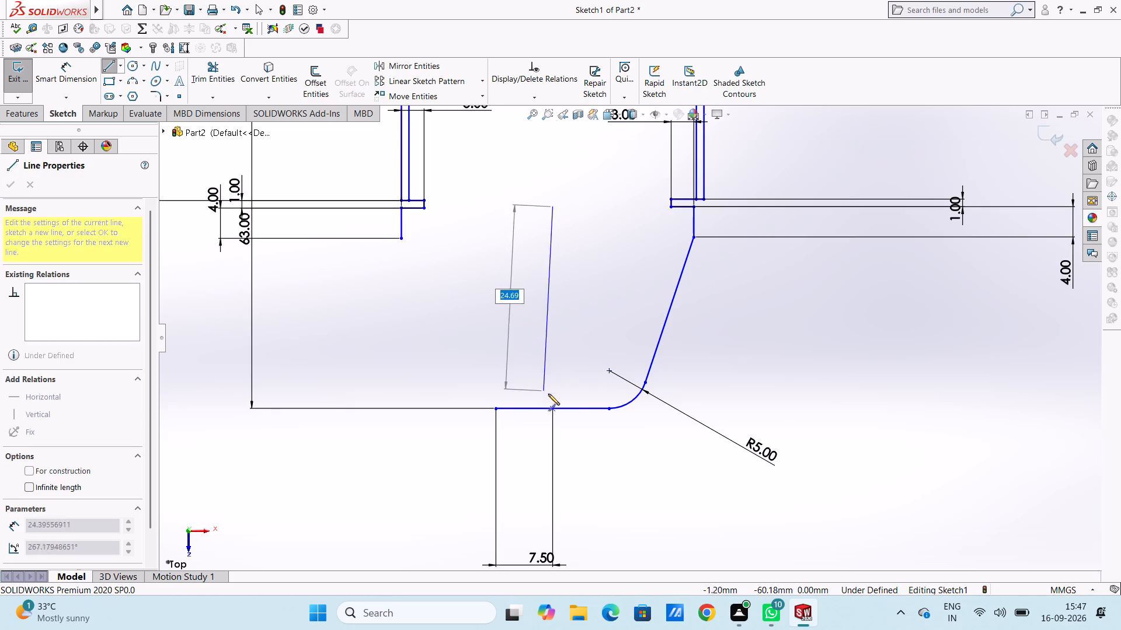
left_click(553, 407)
key("Escape")
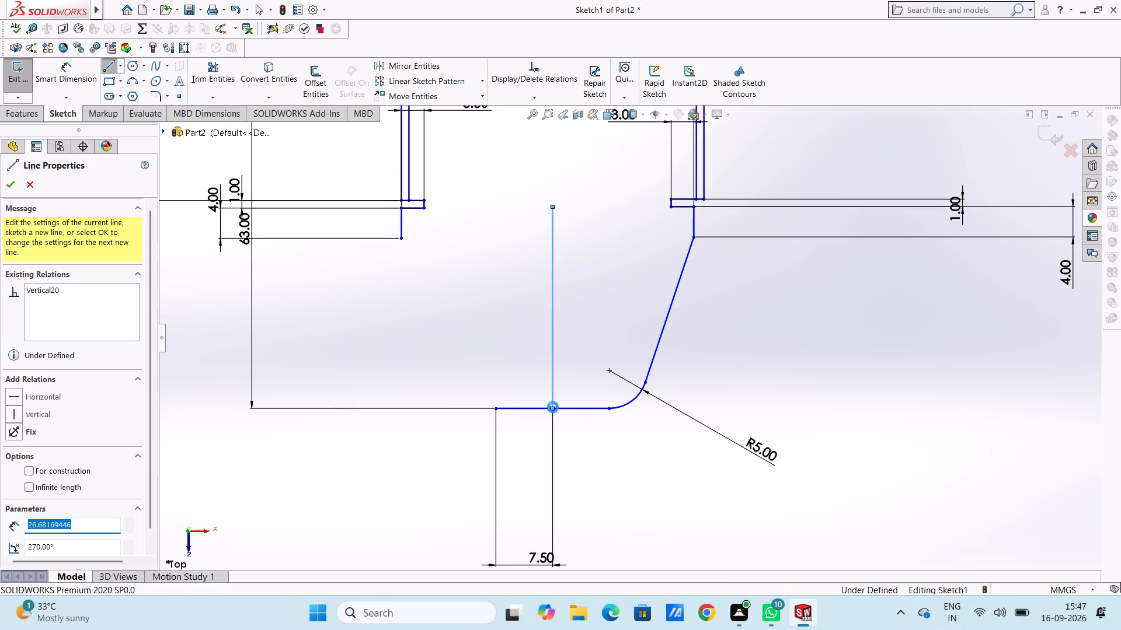
key("Escape")
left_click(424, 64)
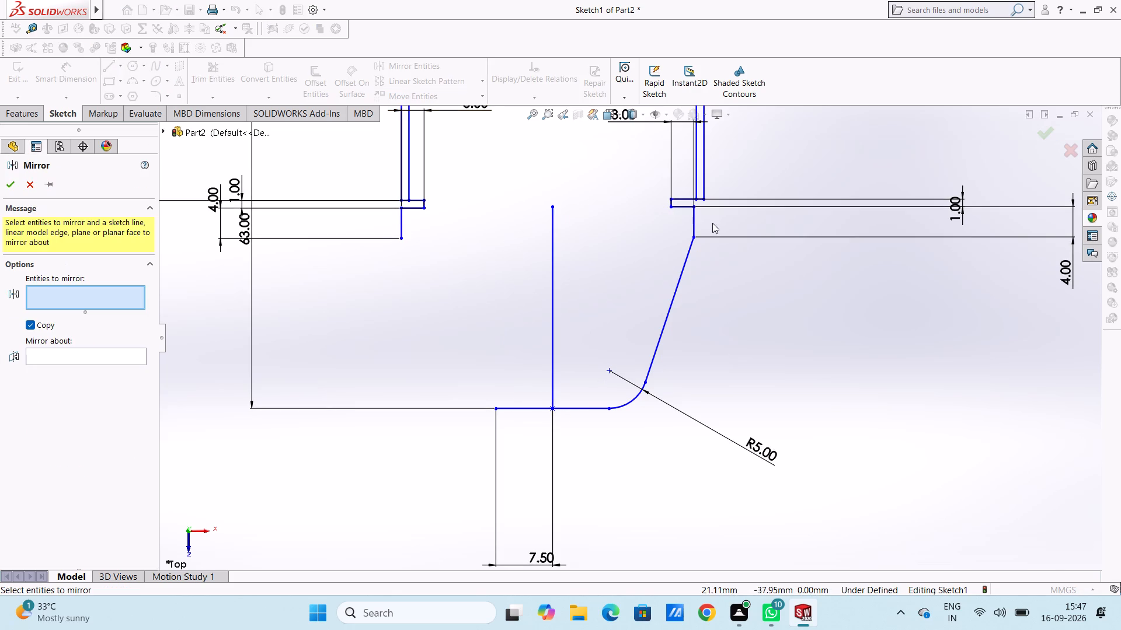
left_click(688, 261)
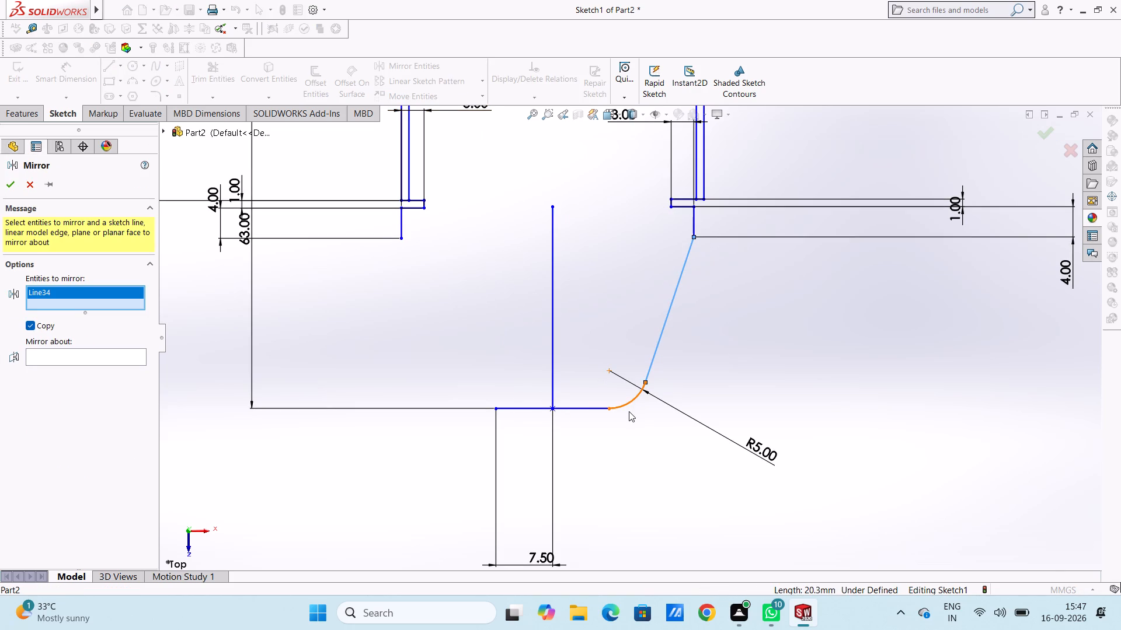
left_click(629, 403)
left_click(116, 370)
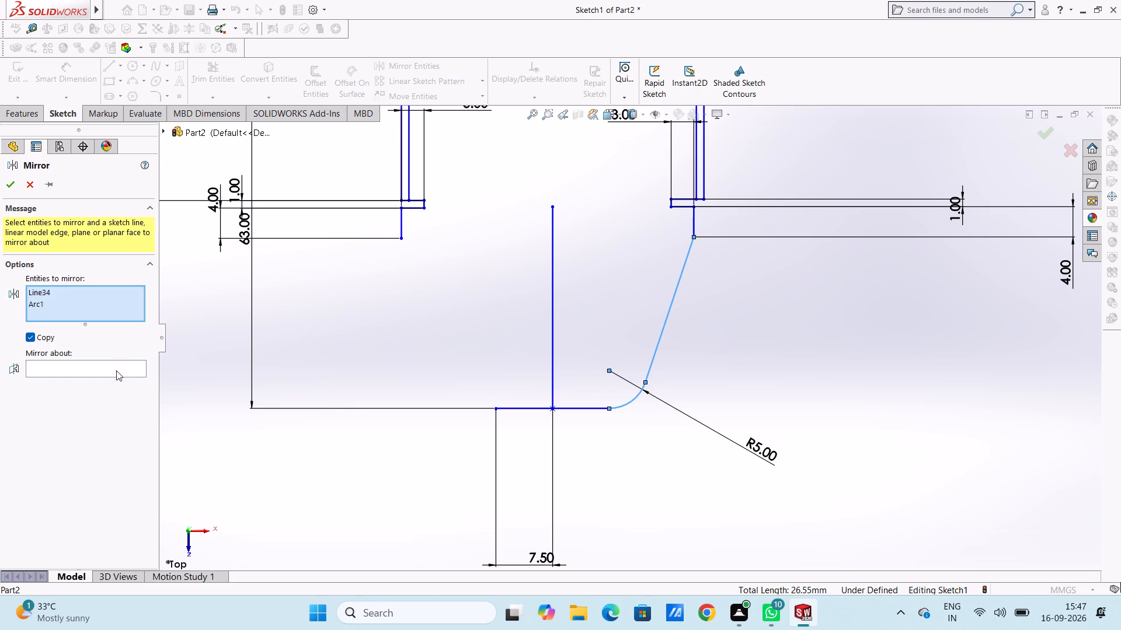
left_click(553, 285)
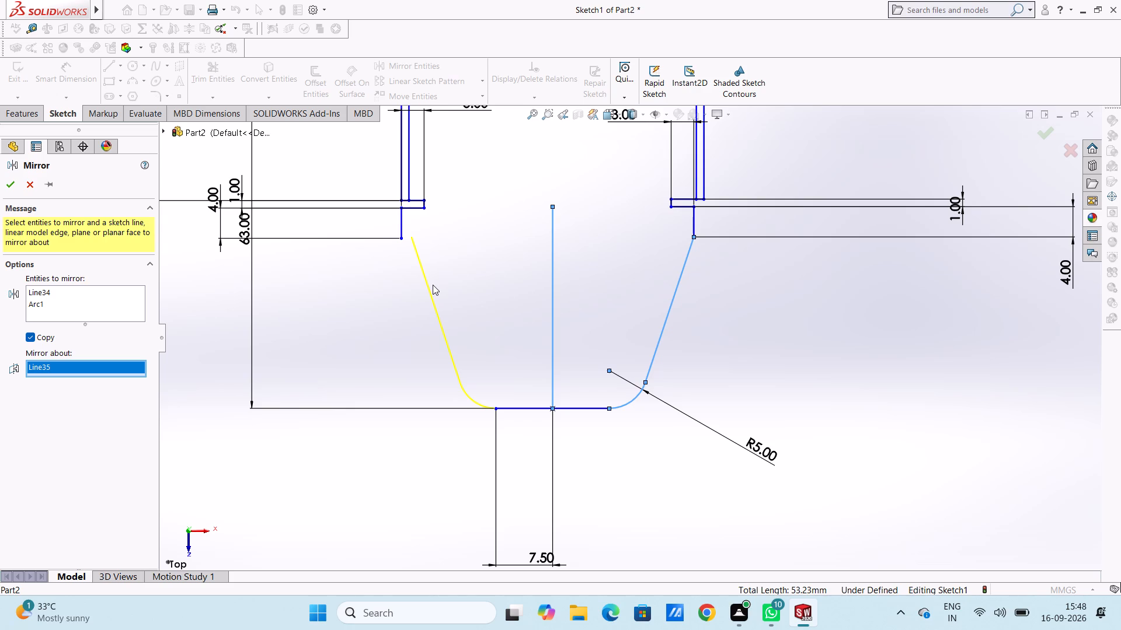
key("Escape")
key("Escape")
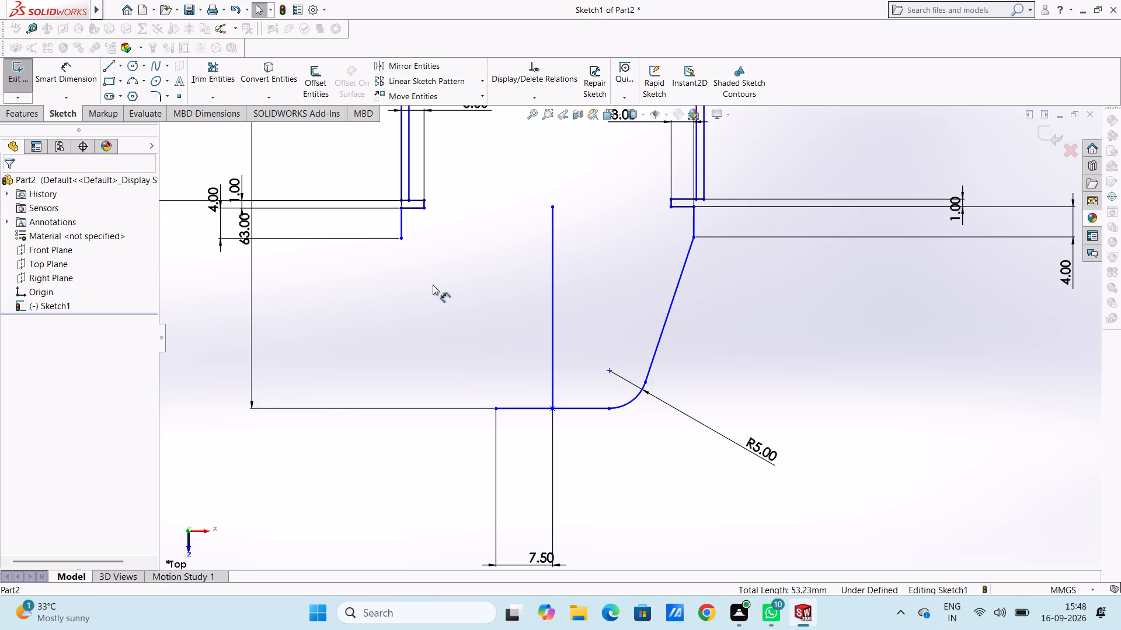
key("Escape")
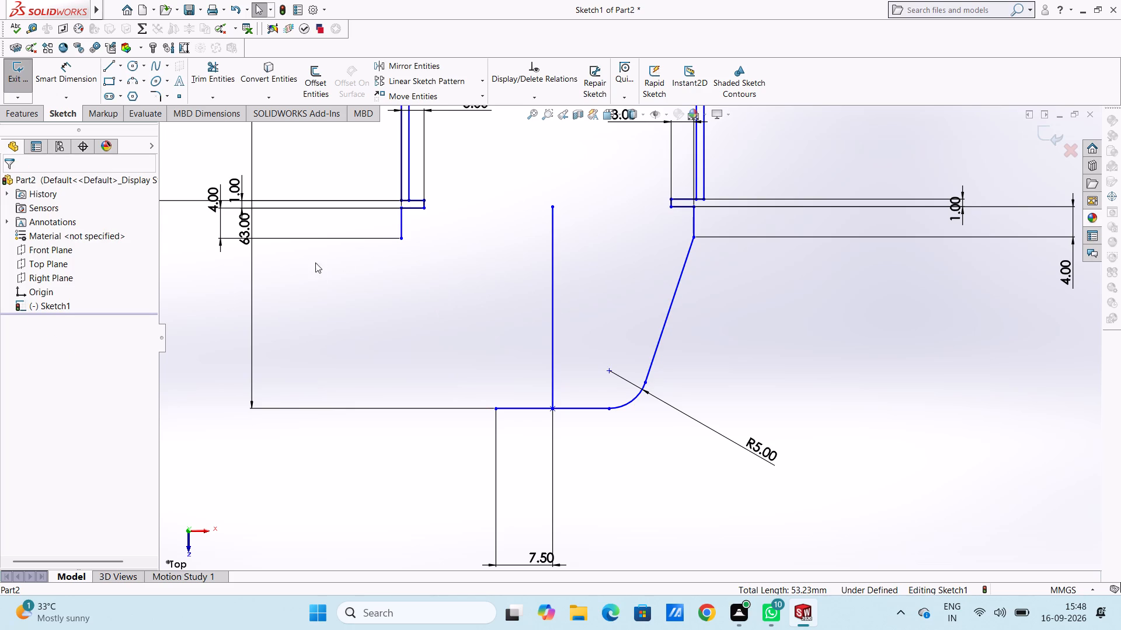
Draw a 5 mm horizontal line from the bottom line's left-hand end, continuing with a sloped line to the lower end of the left-hand 4 mm line.
left_click(110, 65)
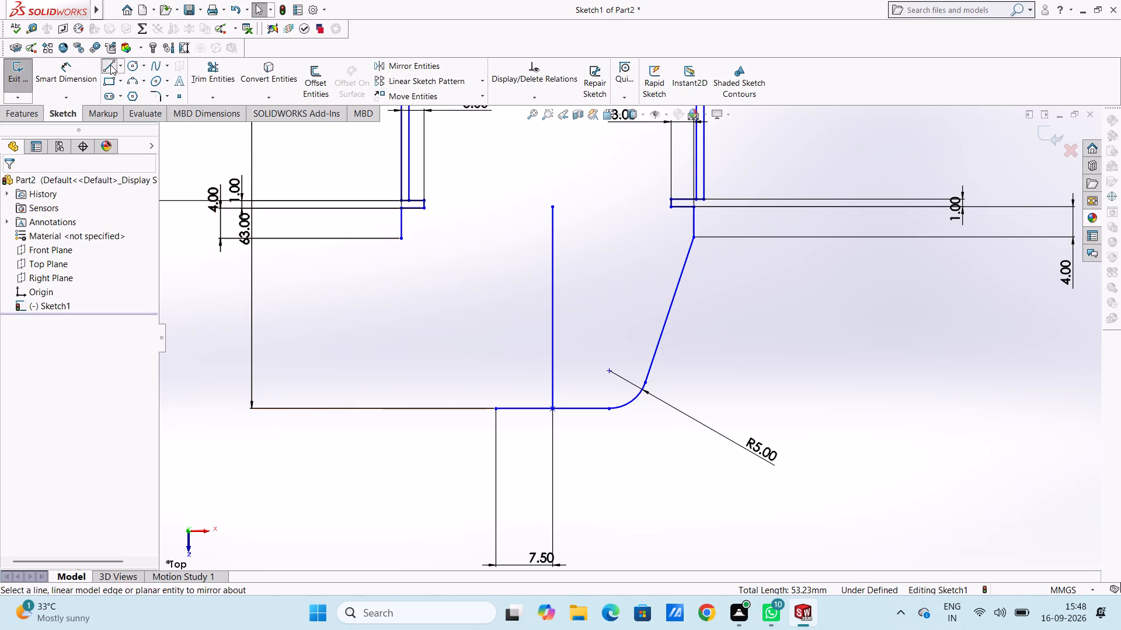
left_click(493, 408)
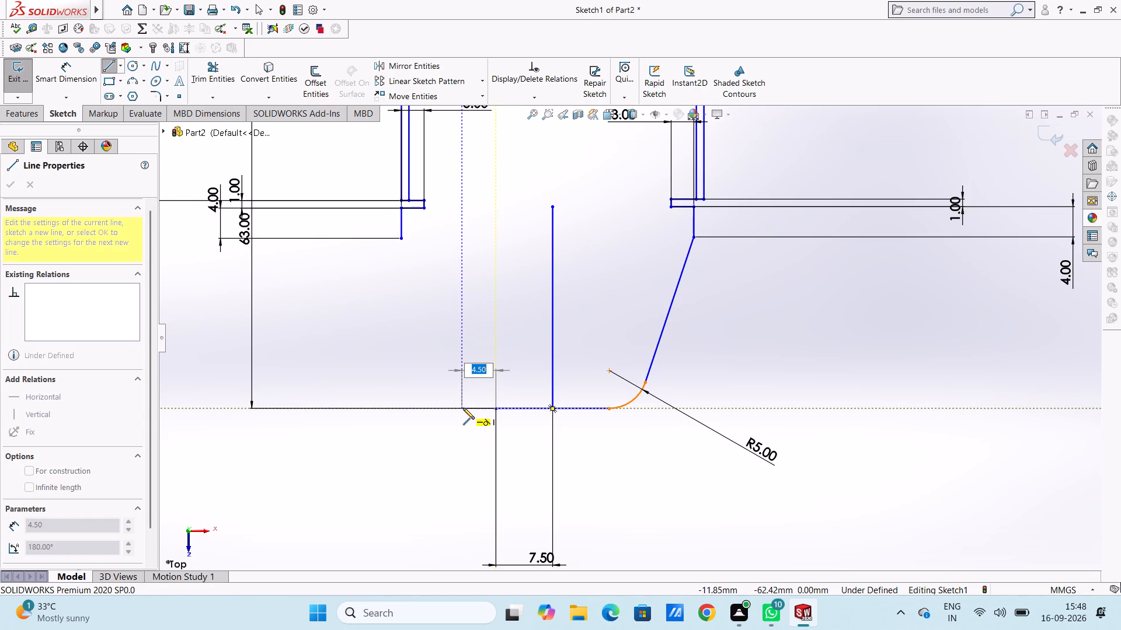
key("5")
key("Return")
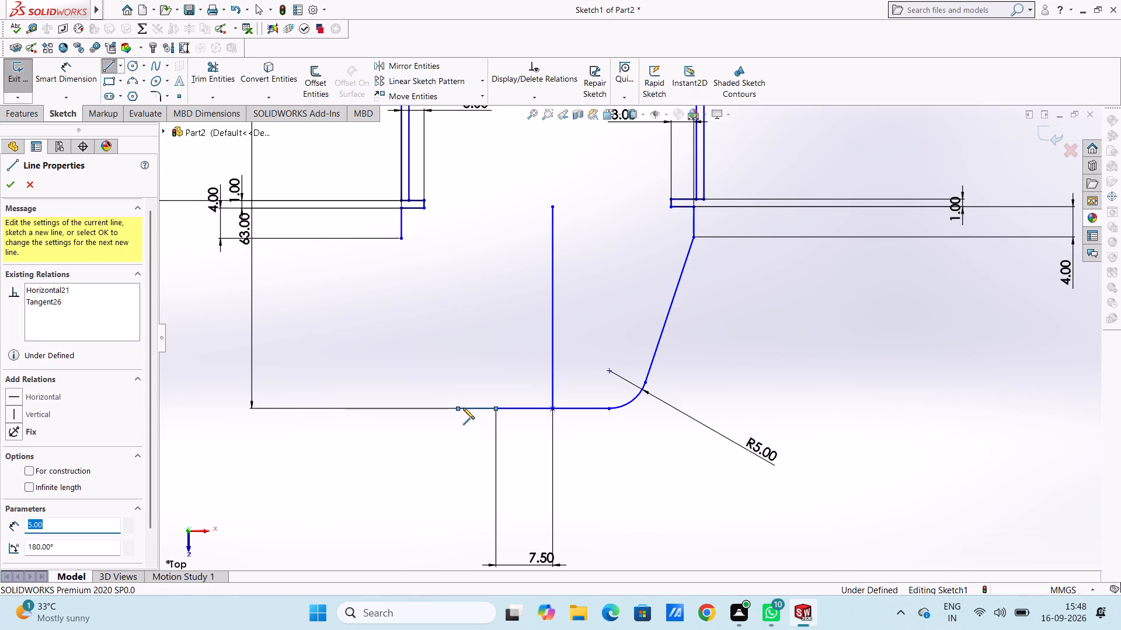
left_click(403, 240)
key("Escape")
key("Escape")
key("Escape")
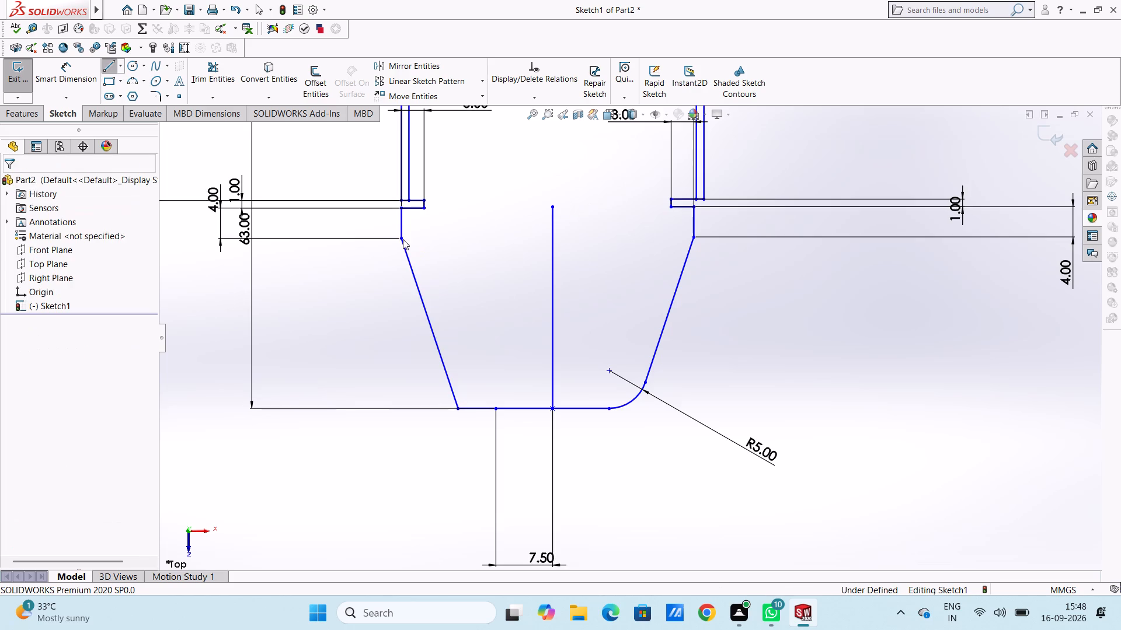
Draw a three-point arc of 5 mm radius from the left-hand sloped line to the left-hand end of the 15 mm bottom line.
left_click(131, 82)
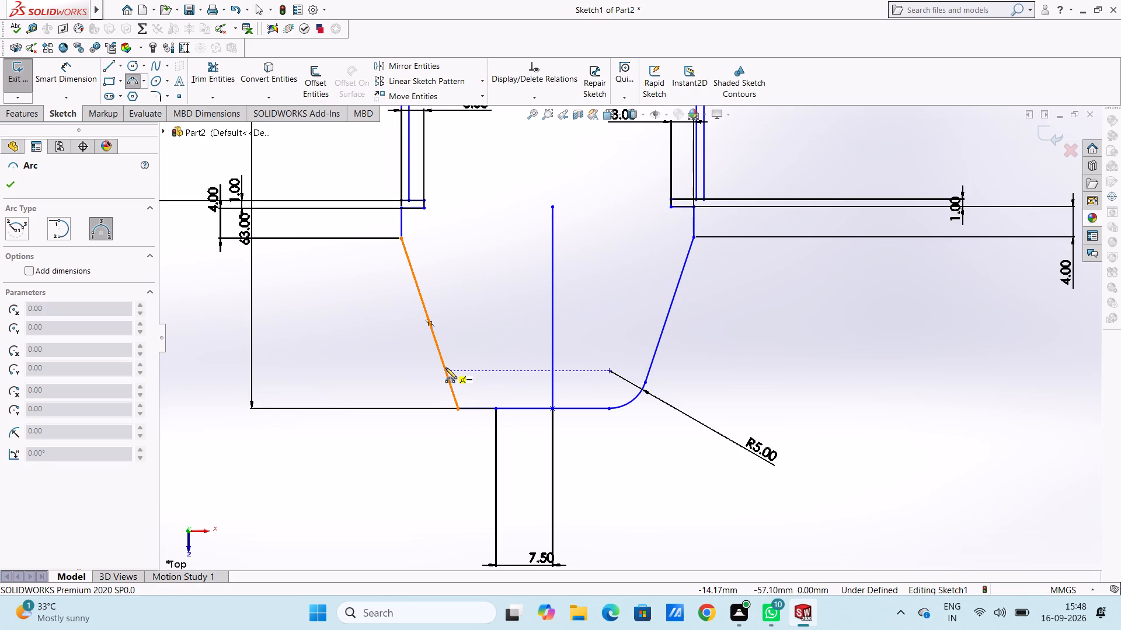
left_click(448, 382)
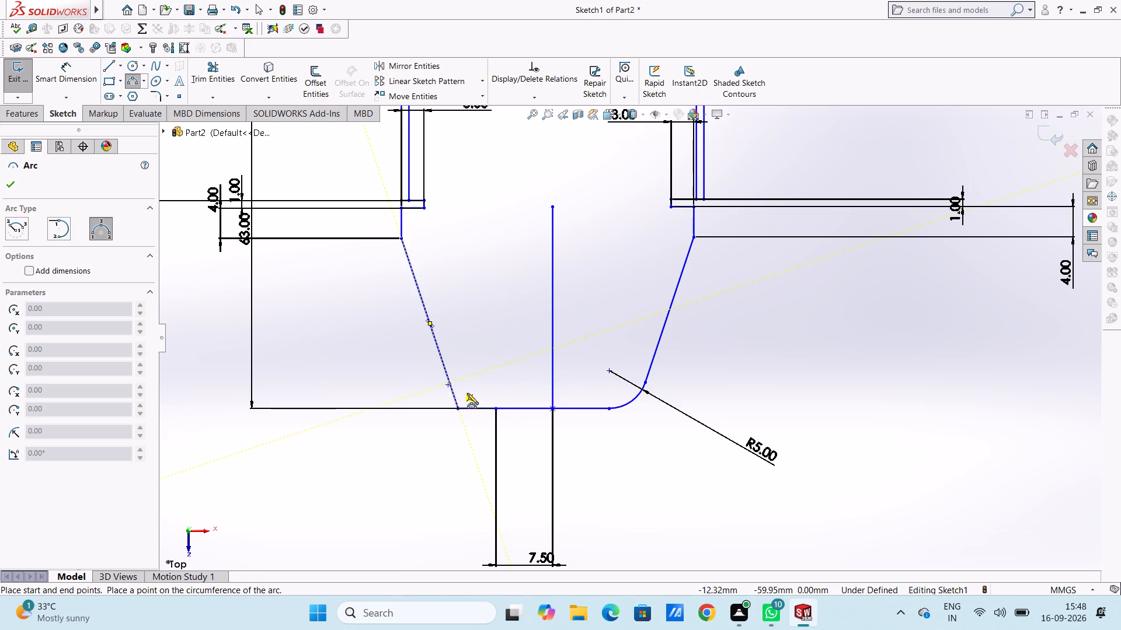
left_click(498, 408)
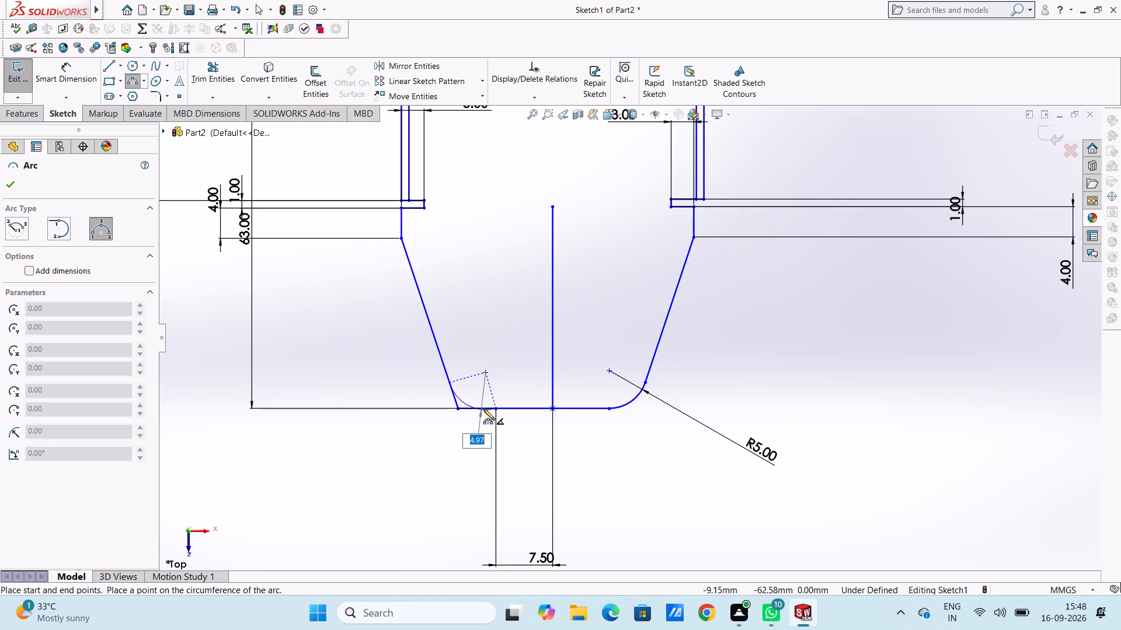
key("5")
key("Return")
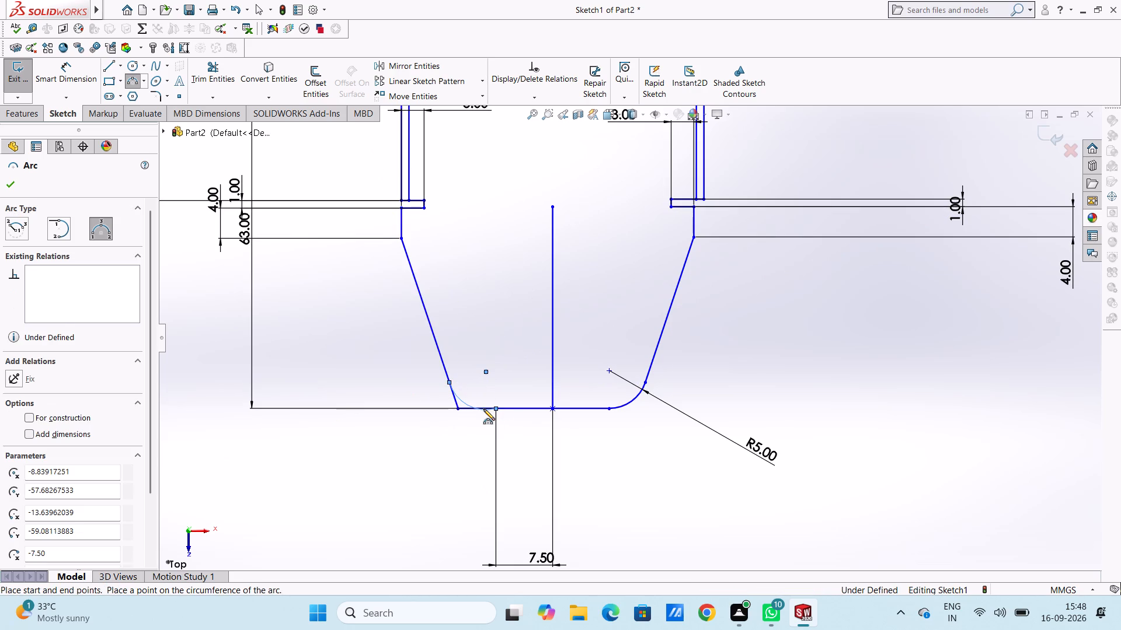
key("Escape")
key("Escape")
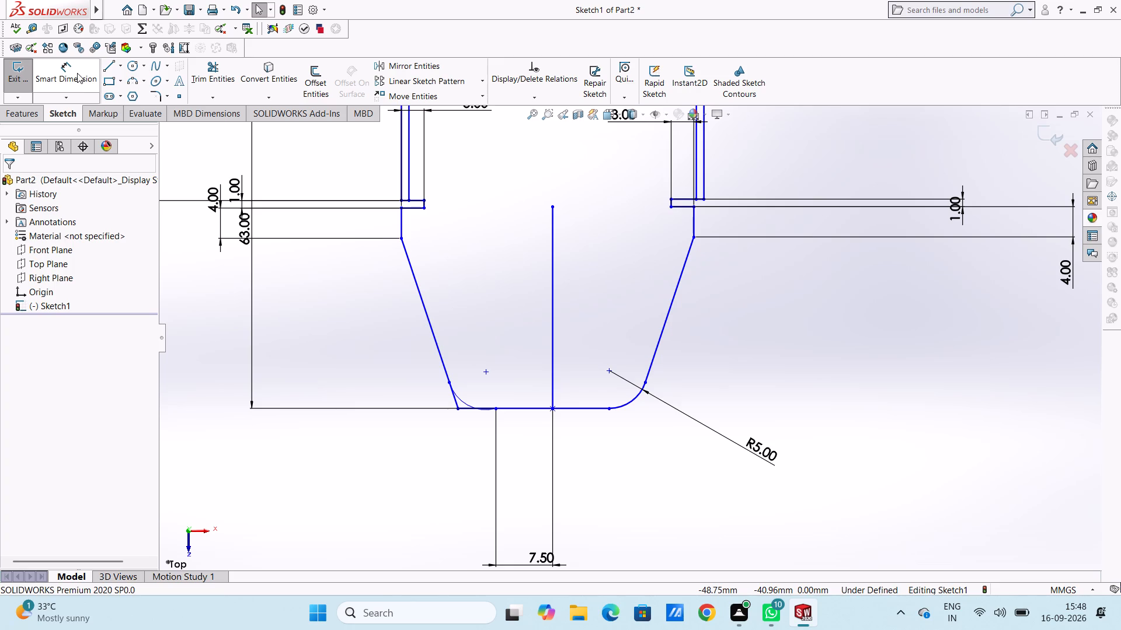
Dimension the left-hand corner arc with a 5 mm radius.
left_click(77, 73)
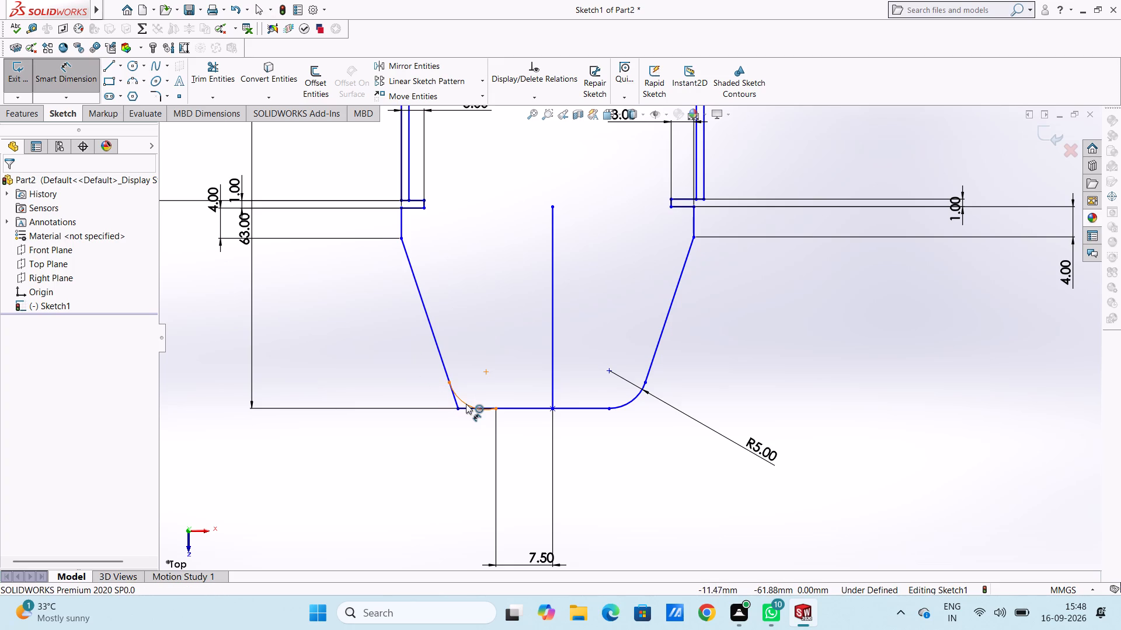
left_click(466, 404)
left_click(347, 510)
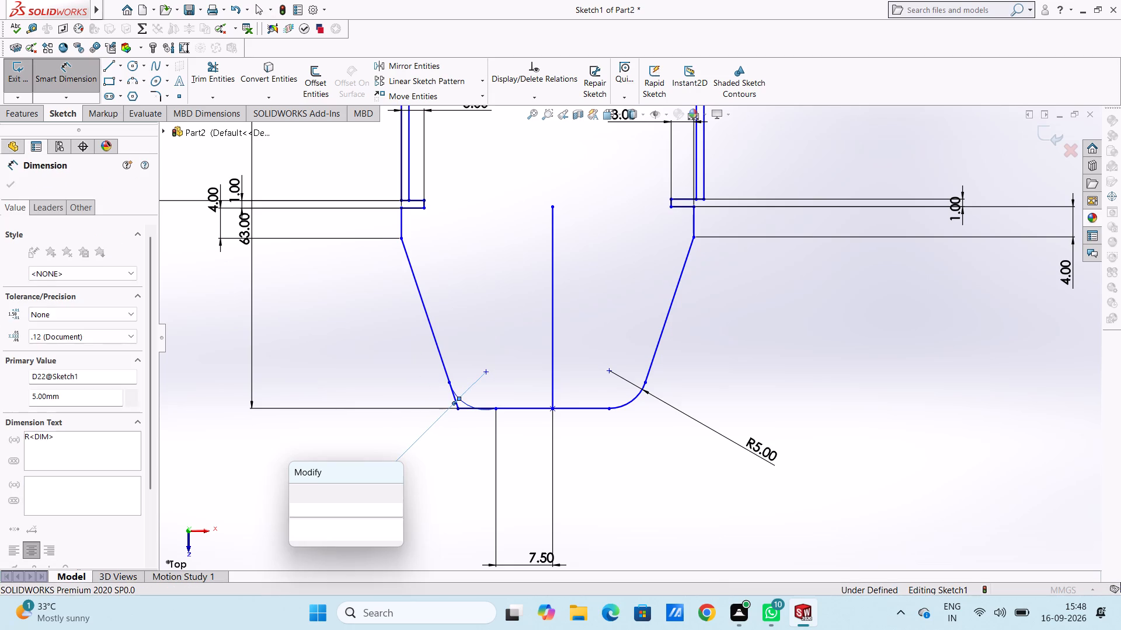
left_click(291, 493)
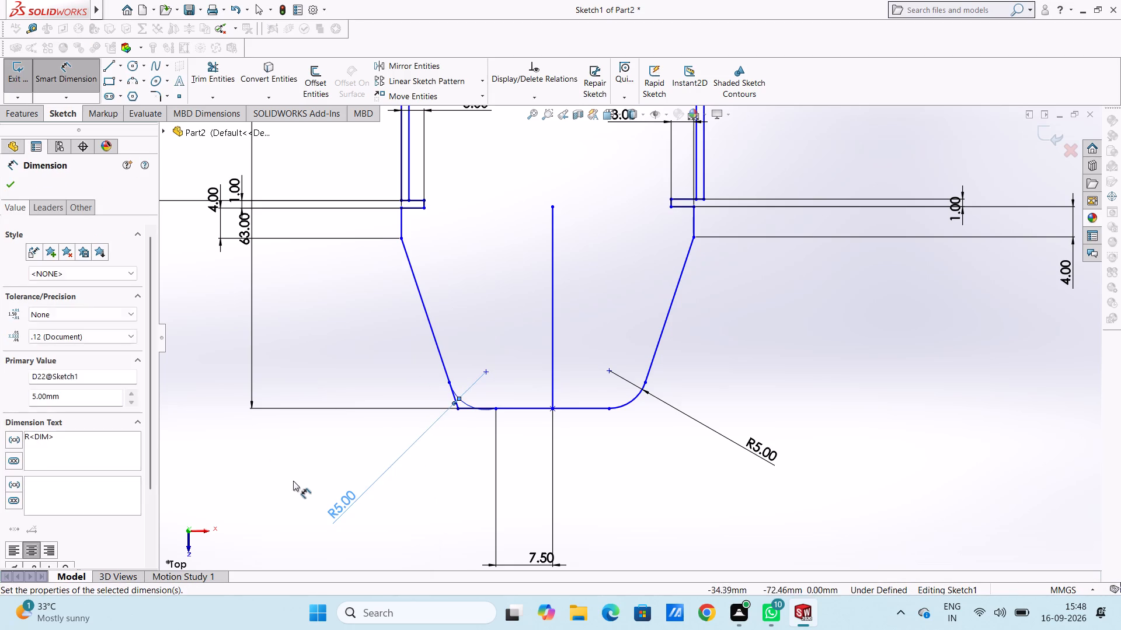
left_click(293, 481)
key("Escape")
key("Escape")
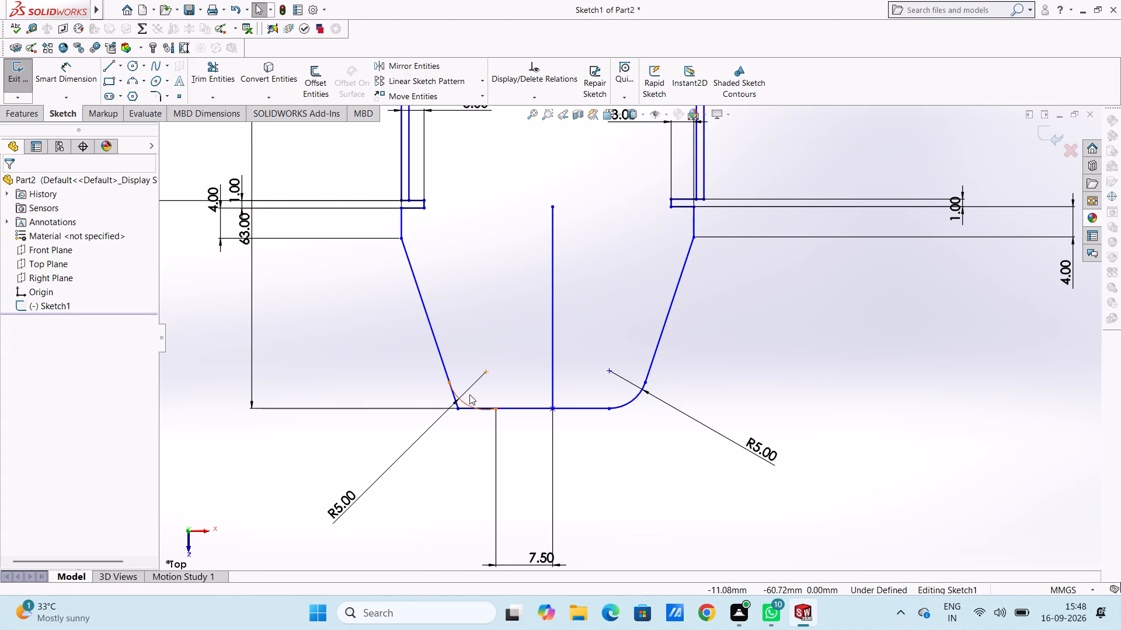
Make the left-hand corner arc tangent to both the 15 mm bottom line and the left-hand sloped line.
left_click(471, 404)
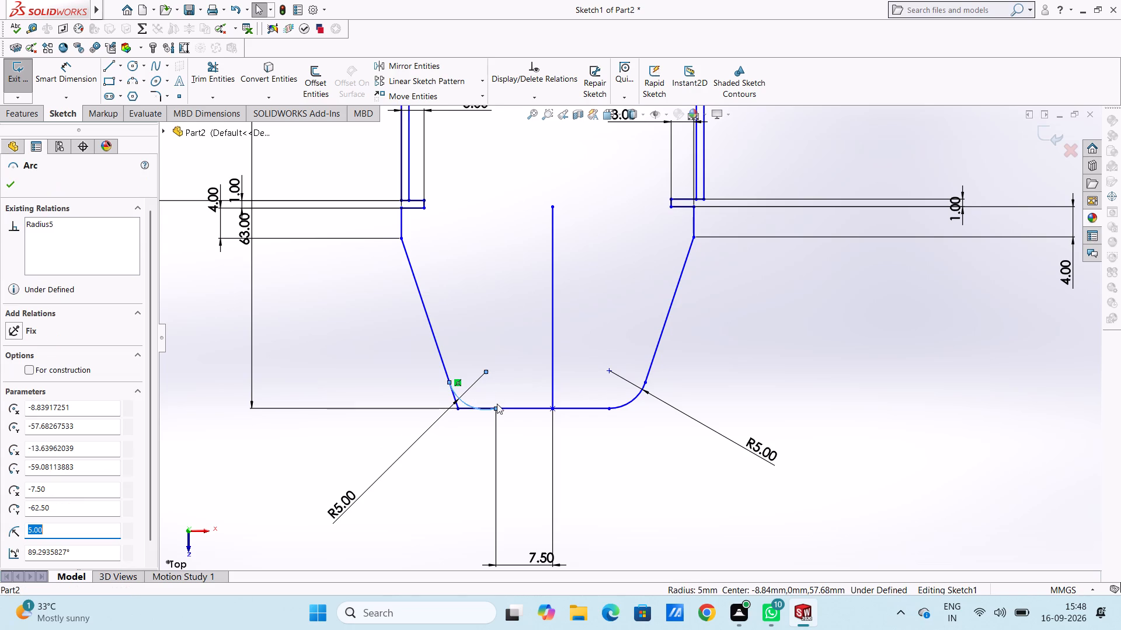
left_click(505, 411, "ctrl")
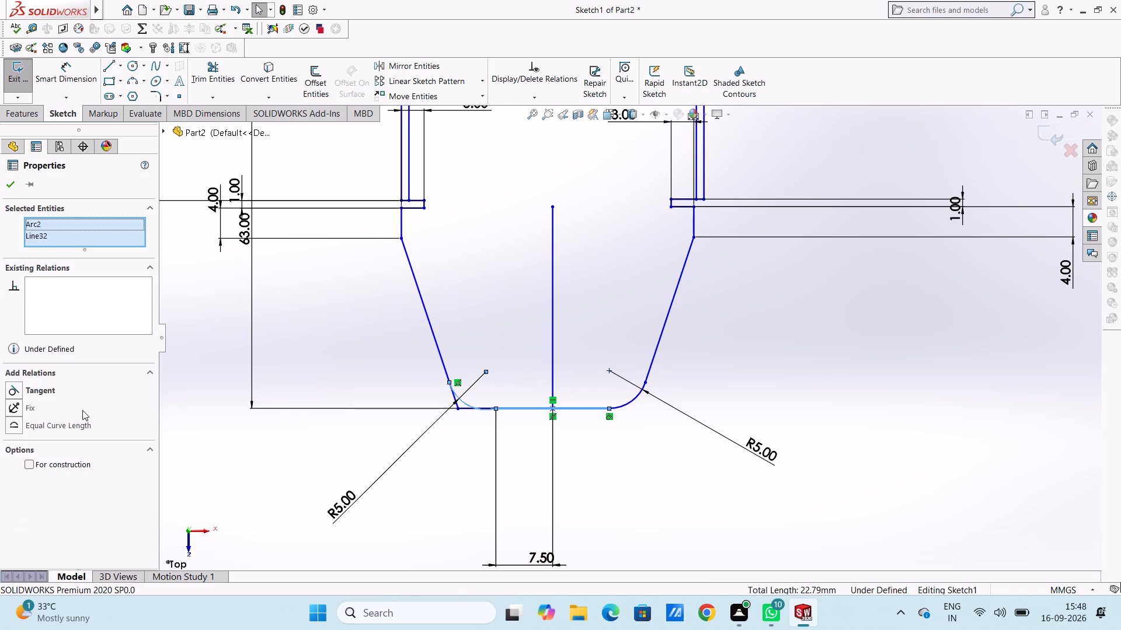
left_click(11, 391)
left_click(195, 353)
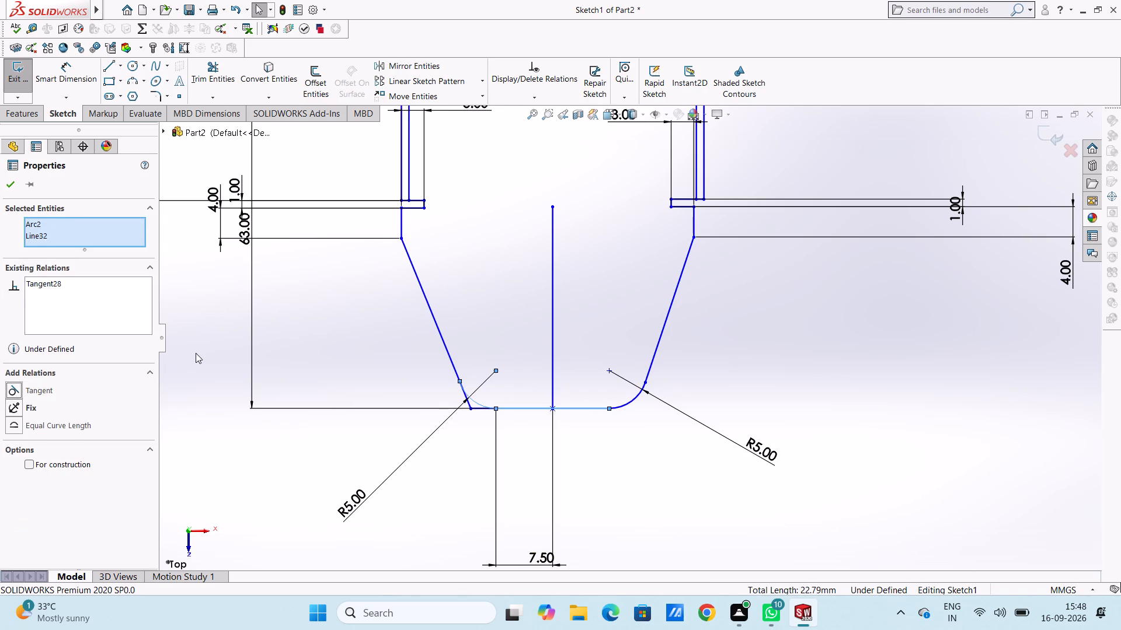
left_click(475, 400)
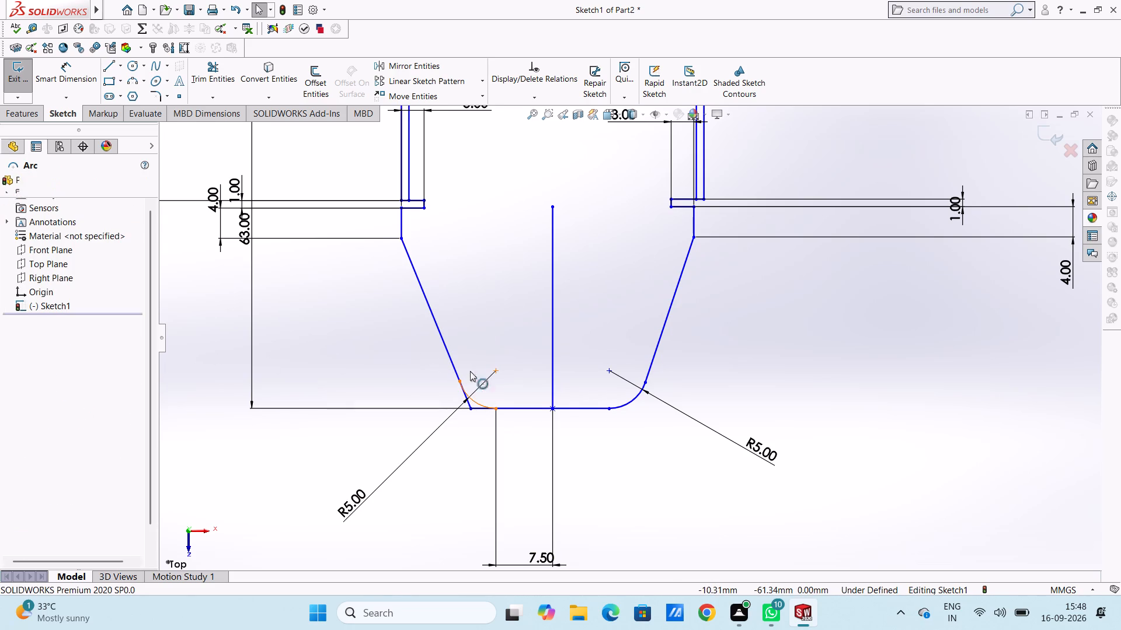
left_click(444, 345, "ctrl")
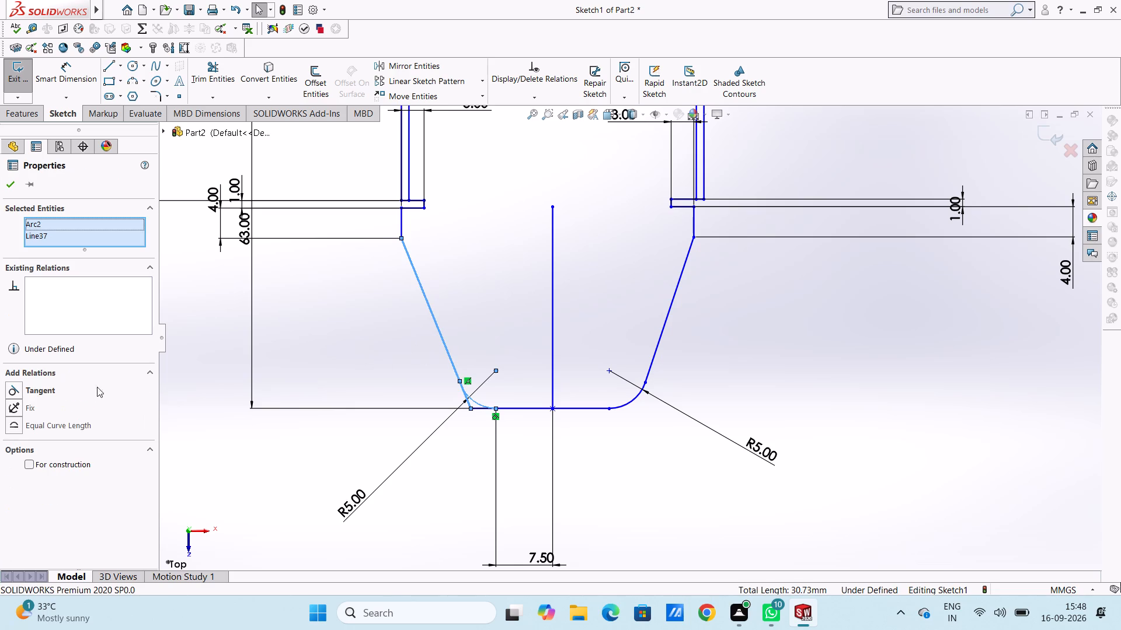
left_click(18, 388)
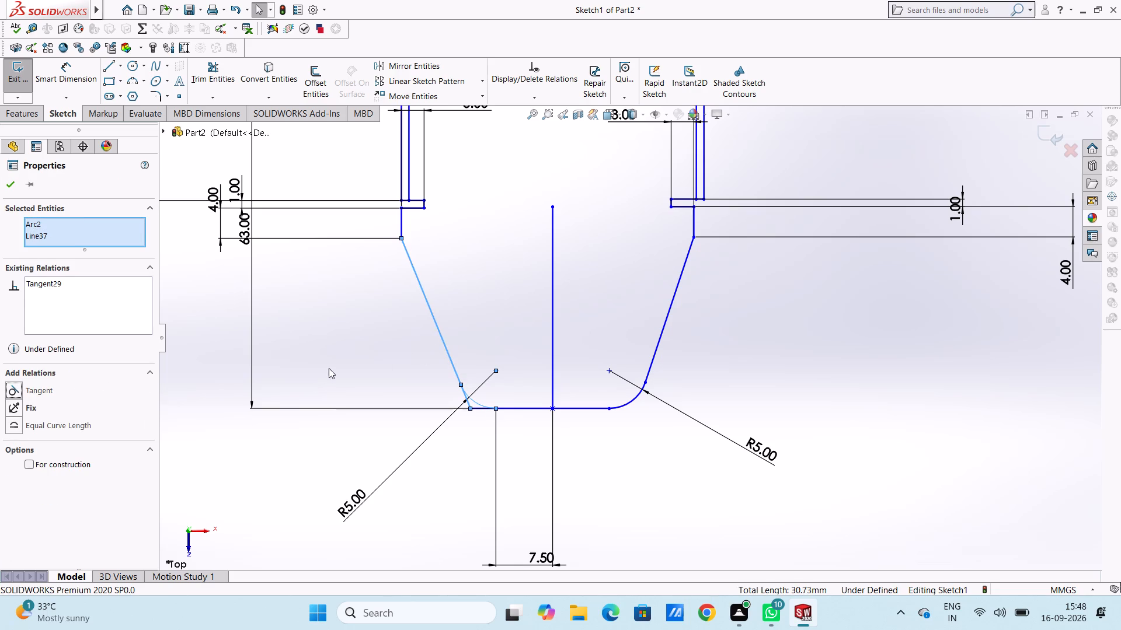
left_click(332, 366)
Trim away the horizontal and sloped line ends that extend beyond the left-hand corner arc.
left_click(204, 78)
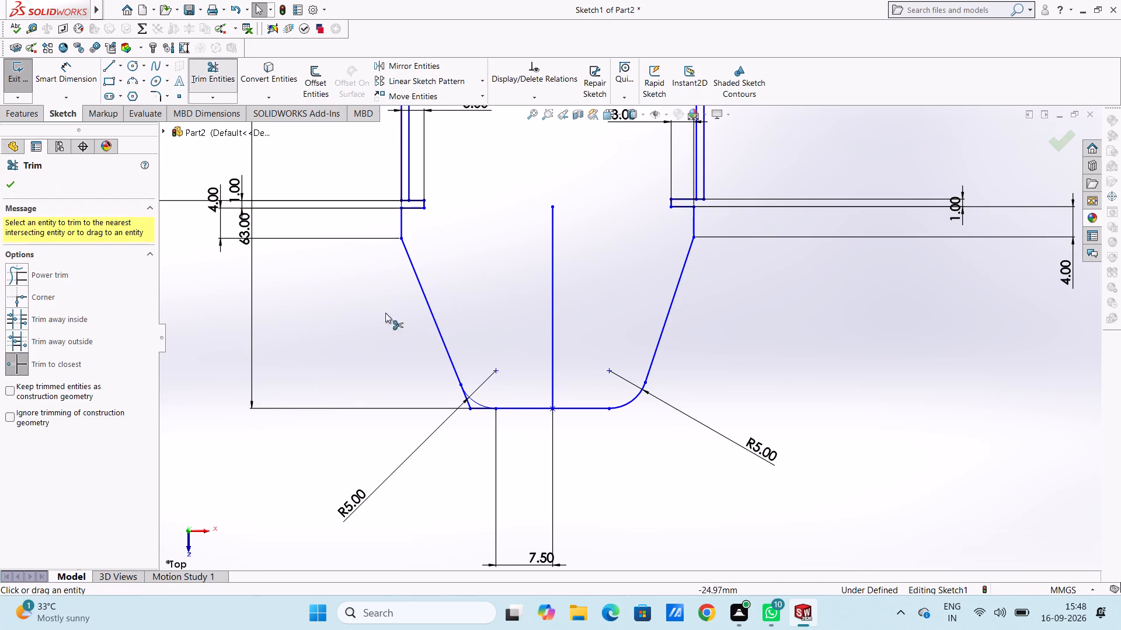
left_click(480, 408)
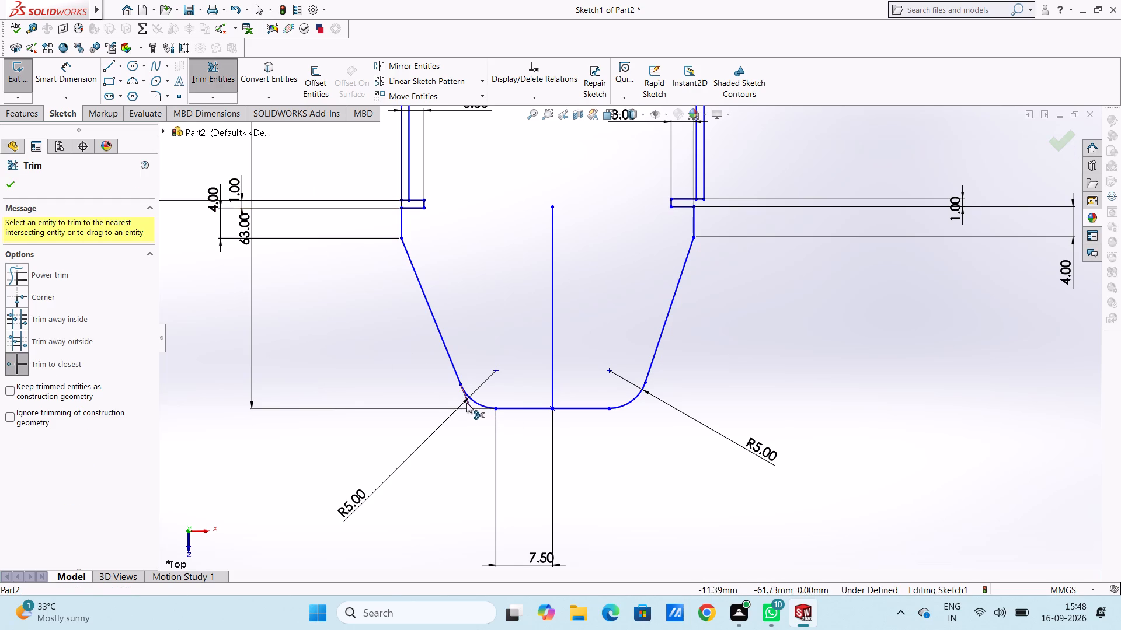
left_click(468, 407)
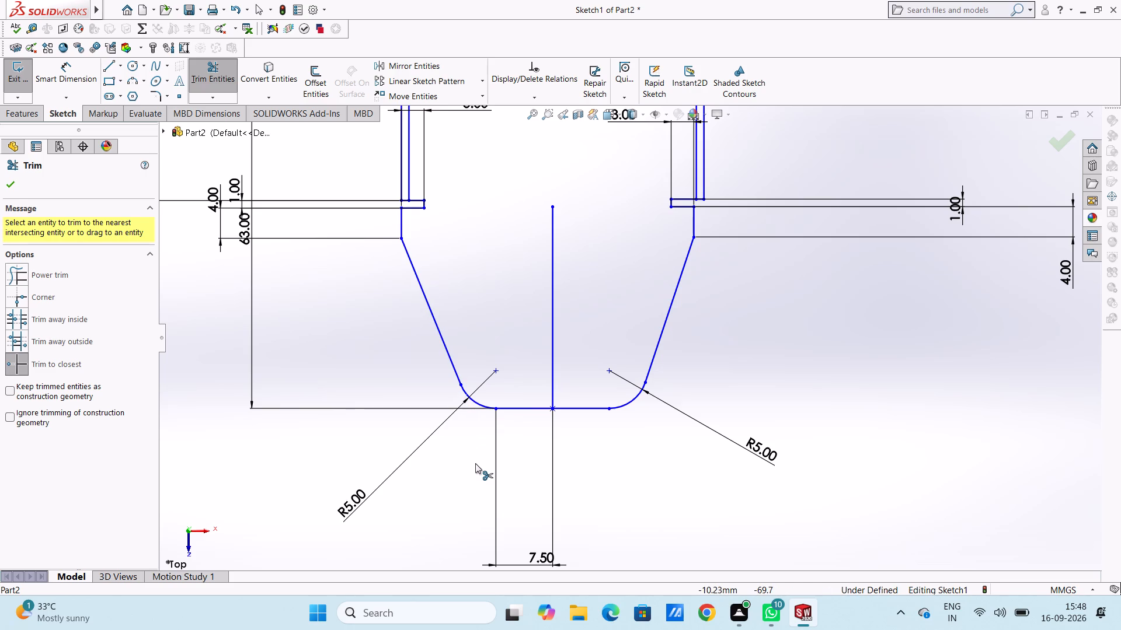
key("Escape")
key("Escape")
key("Escape")
Delete the vertical line inside the profile that ends at the bottom line's midpoint.
scroll(475, 463, "up", 2)
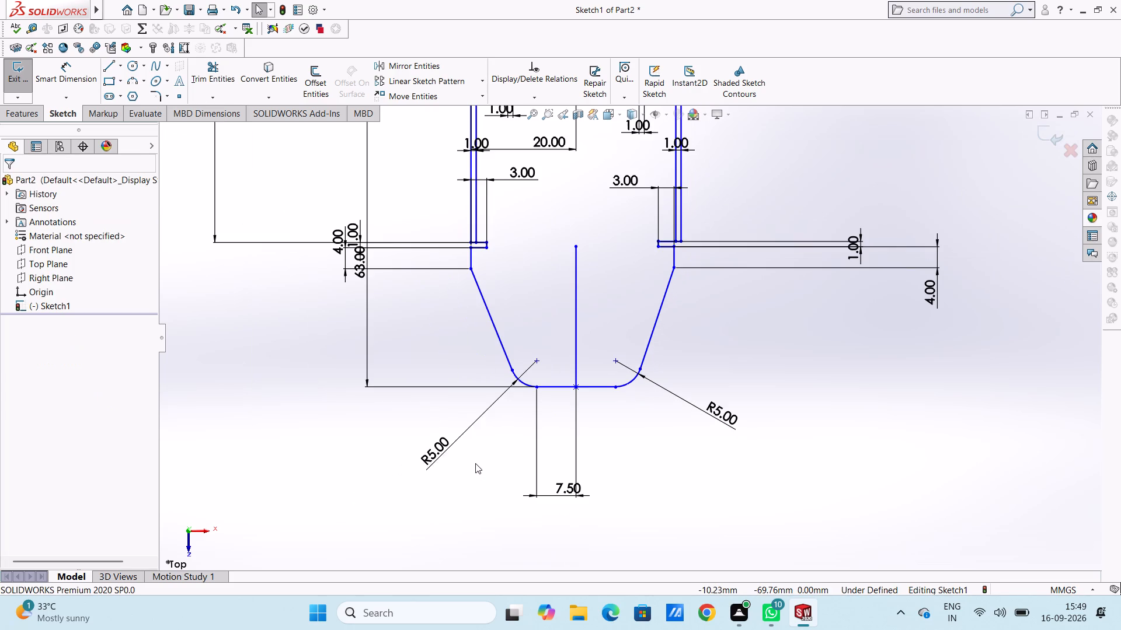
left_click(573, 345)
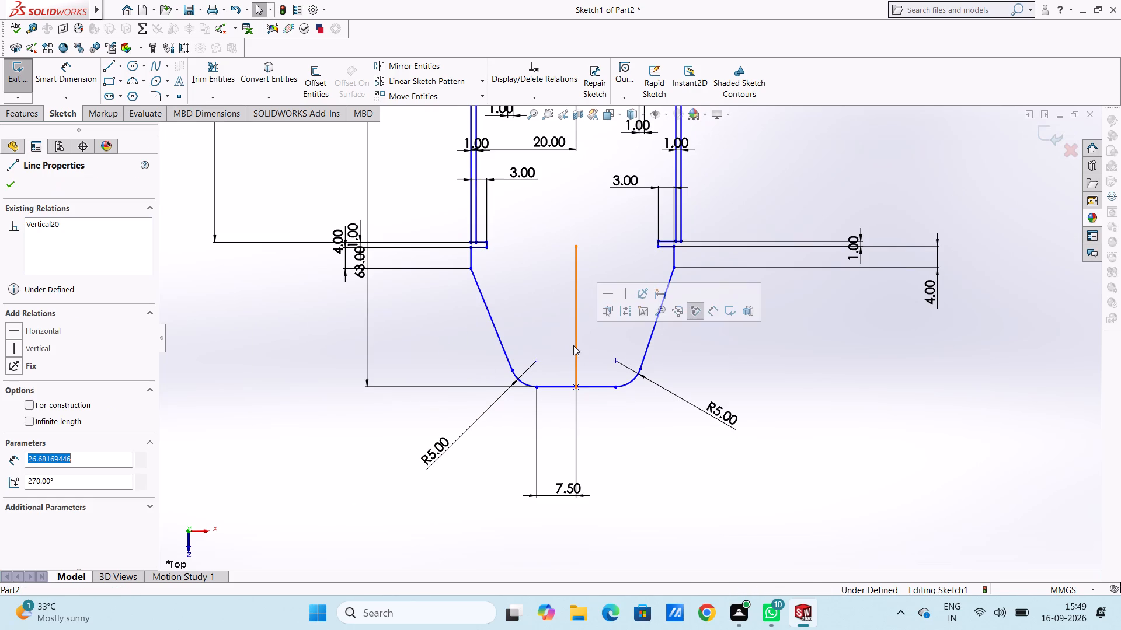
key("Delete")
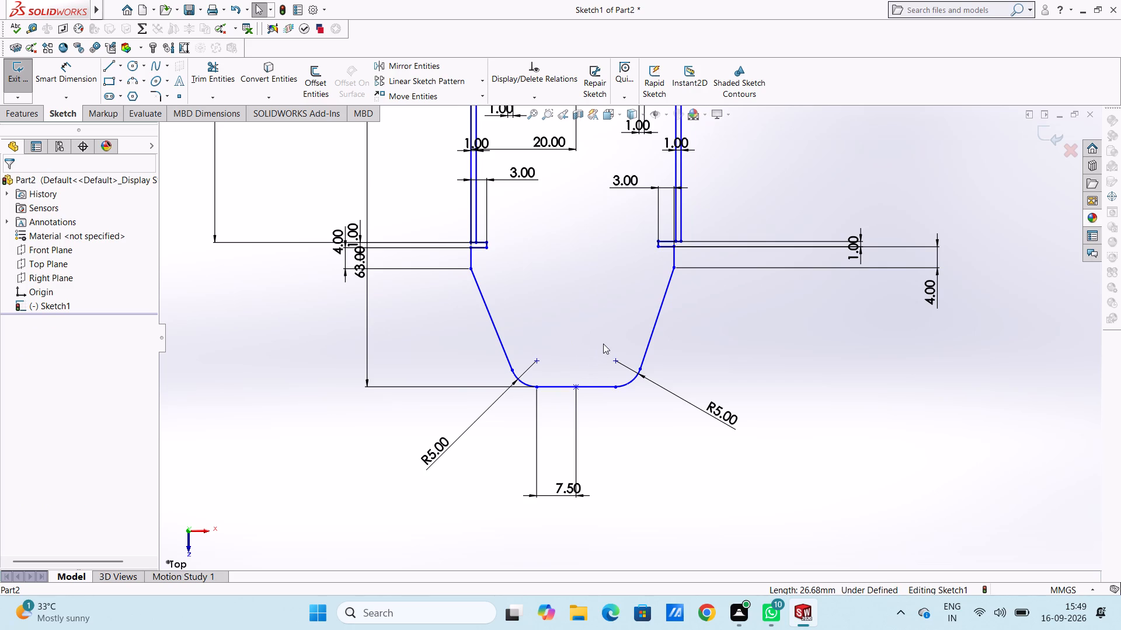
Draw a circle of 4 mm radius inside the profile, centred vertically above the bottom line's midpoint.
scroll(603, 344, "down", 2)
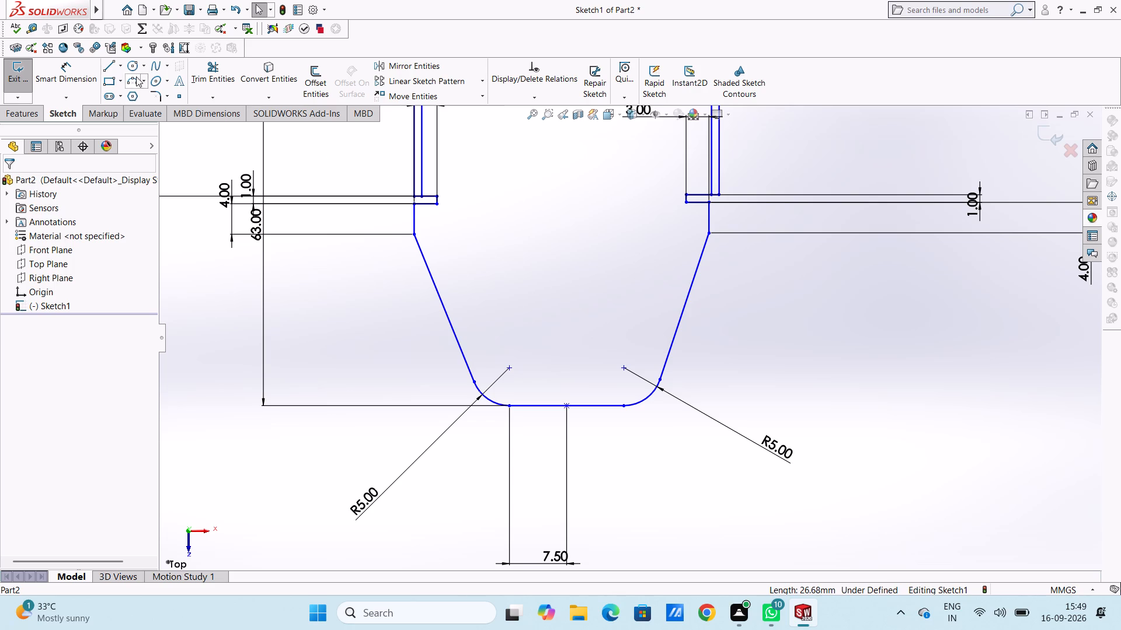
left_click(130, 61)
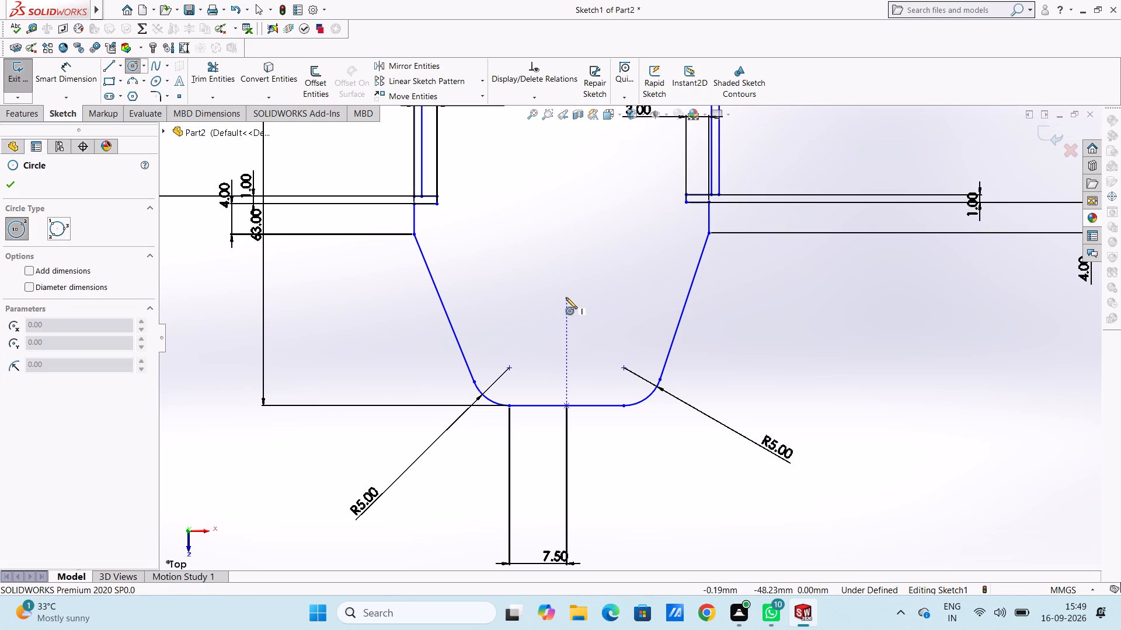
left_click(566, 302)
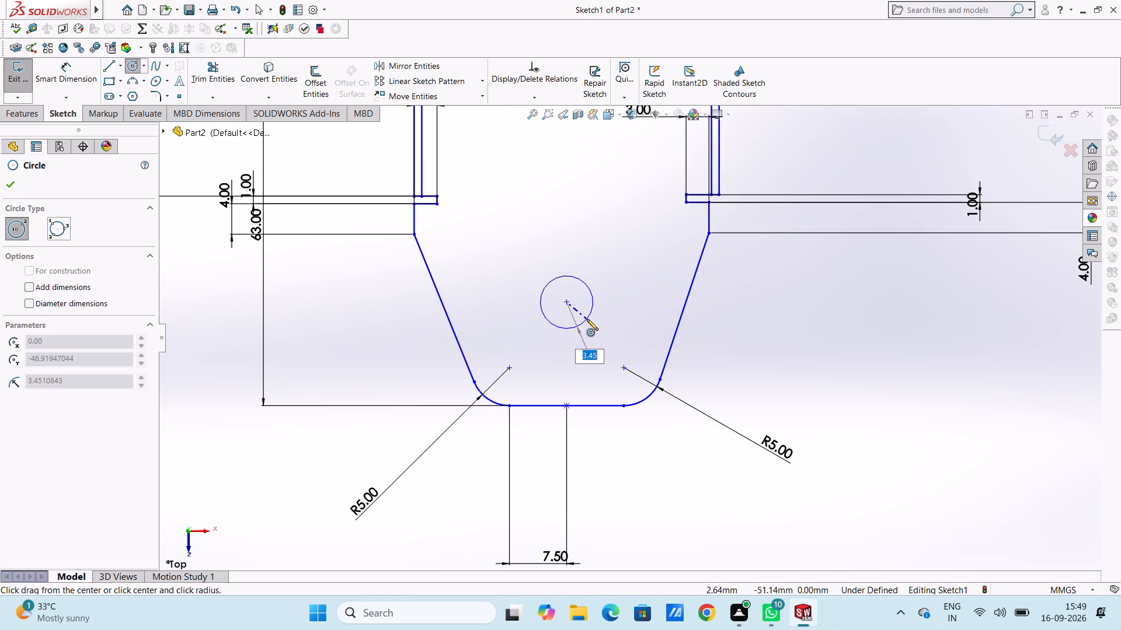
key("4")
key("Return")
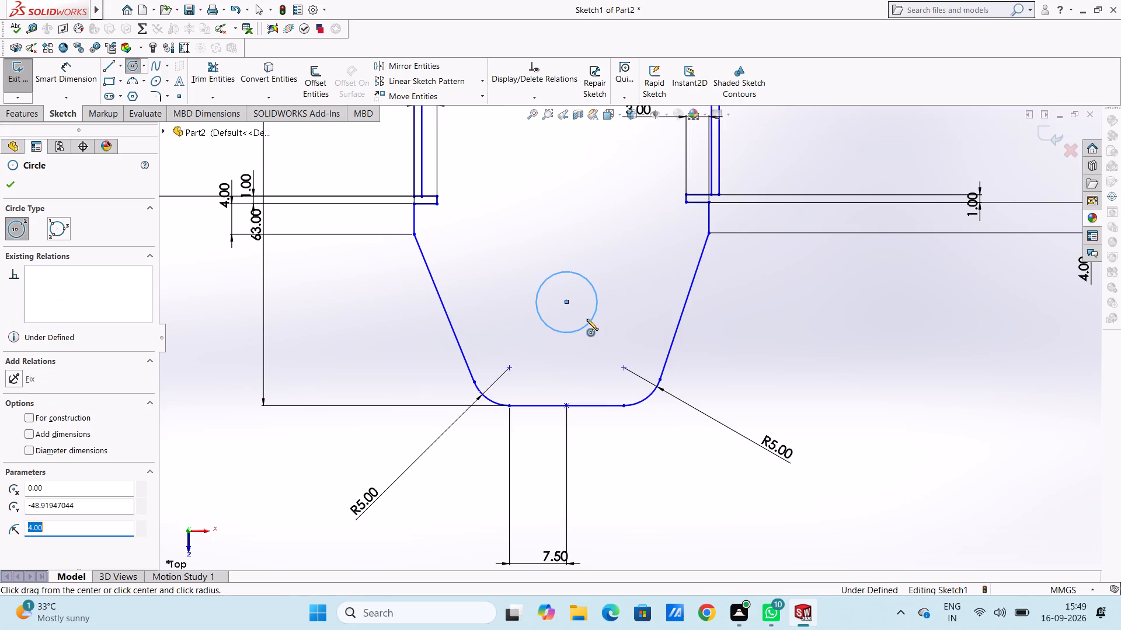
key("Escape")
key("Escape")
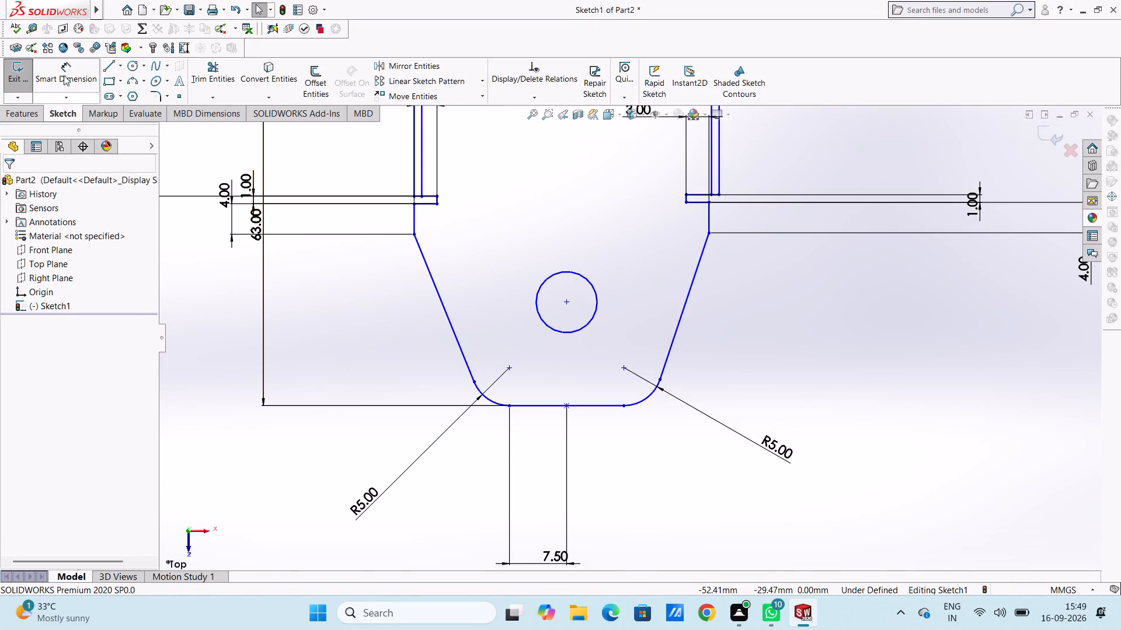
Dimension the circle with an 8 mm diameter.
left_click(63, 73)
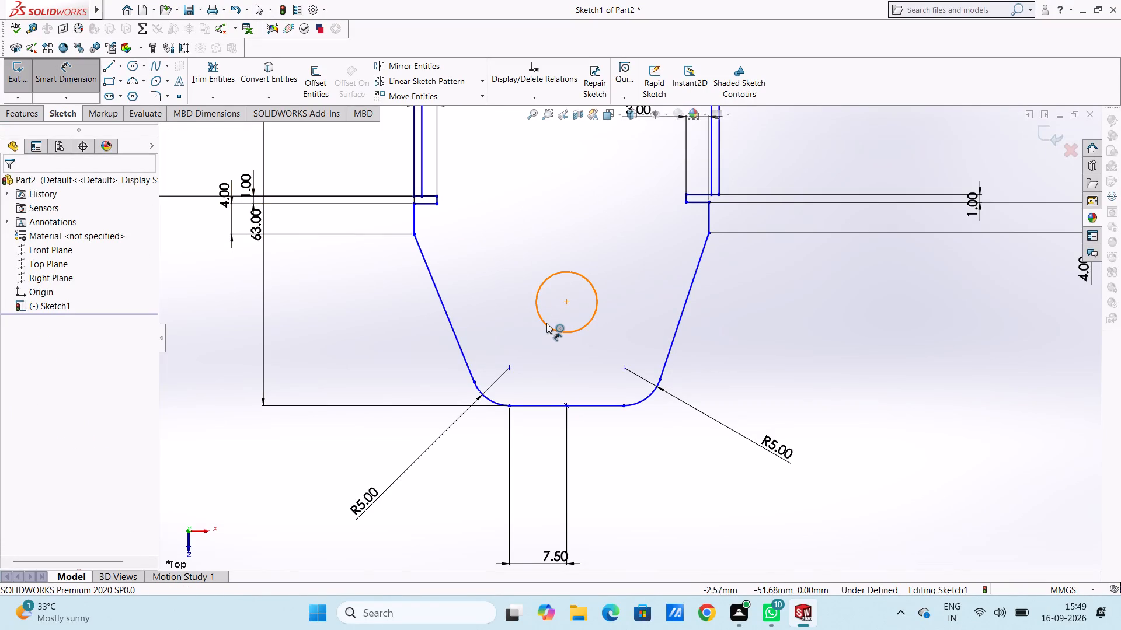
left_click(546, 323)
left_click(305, 476)
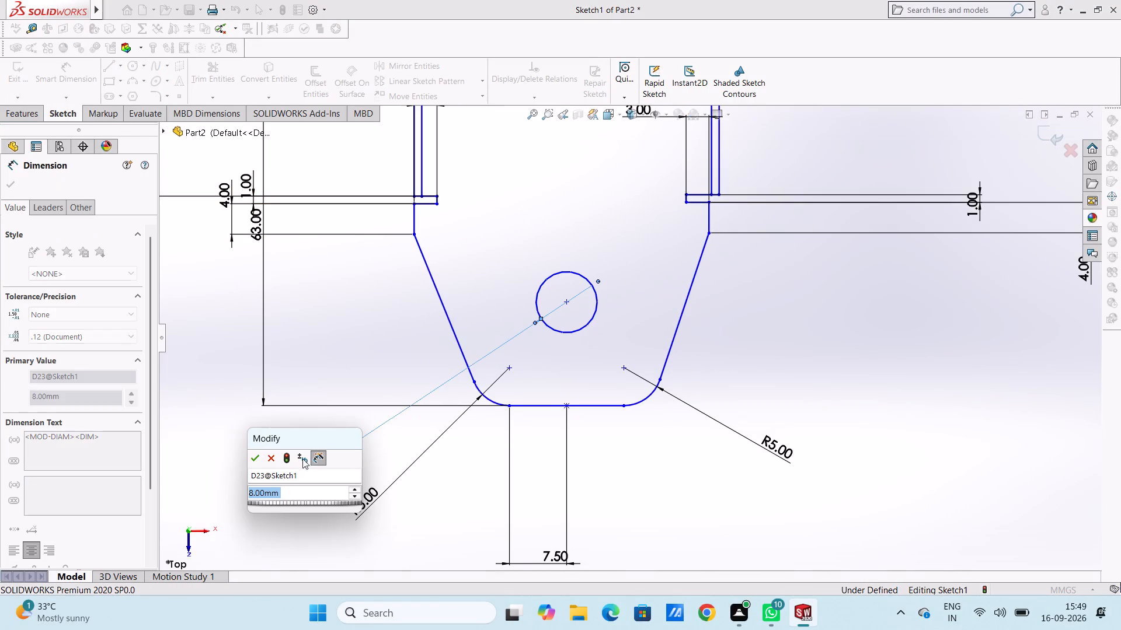
left_click(253, 458)
left_click(227, 411)
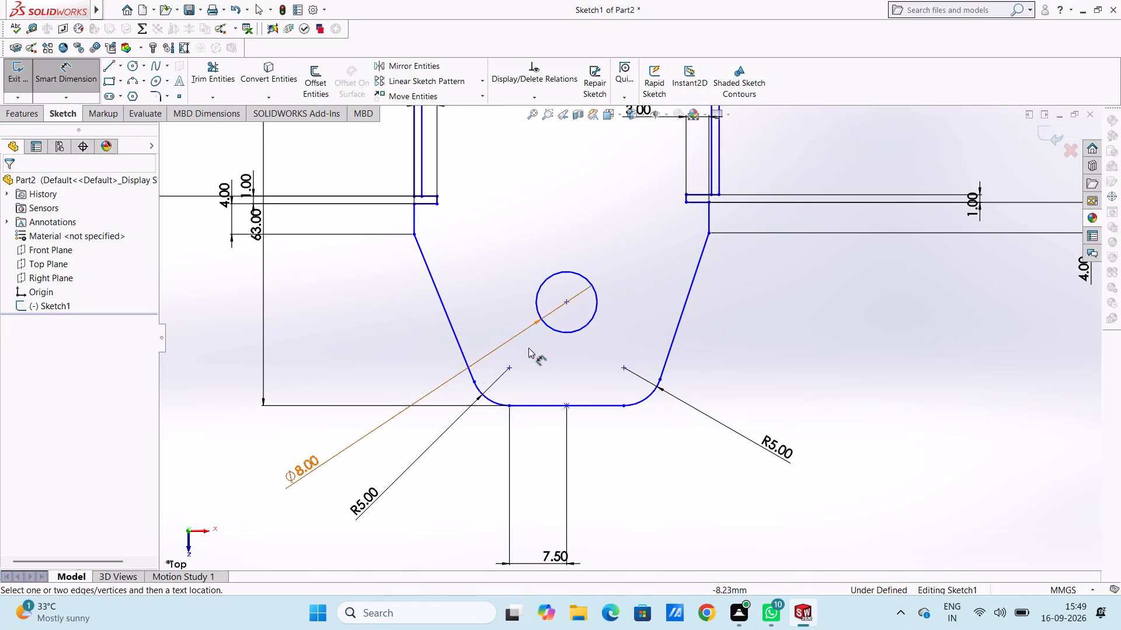
Dimension the circle's centre at 13 mm above the bottom line's midpoint.
left_click_drag(566, 299, 569, 305)
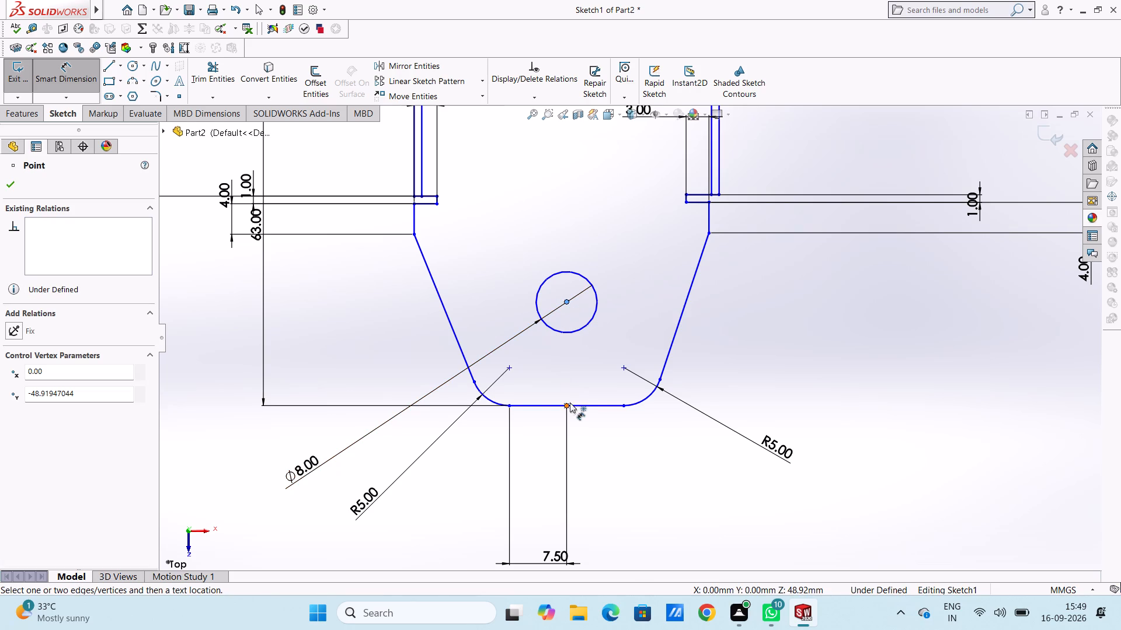
left_click(566, 404)
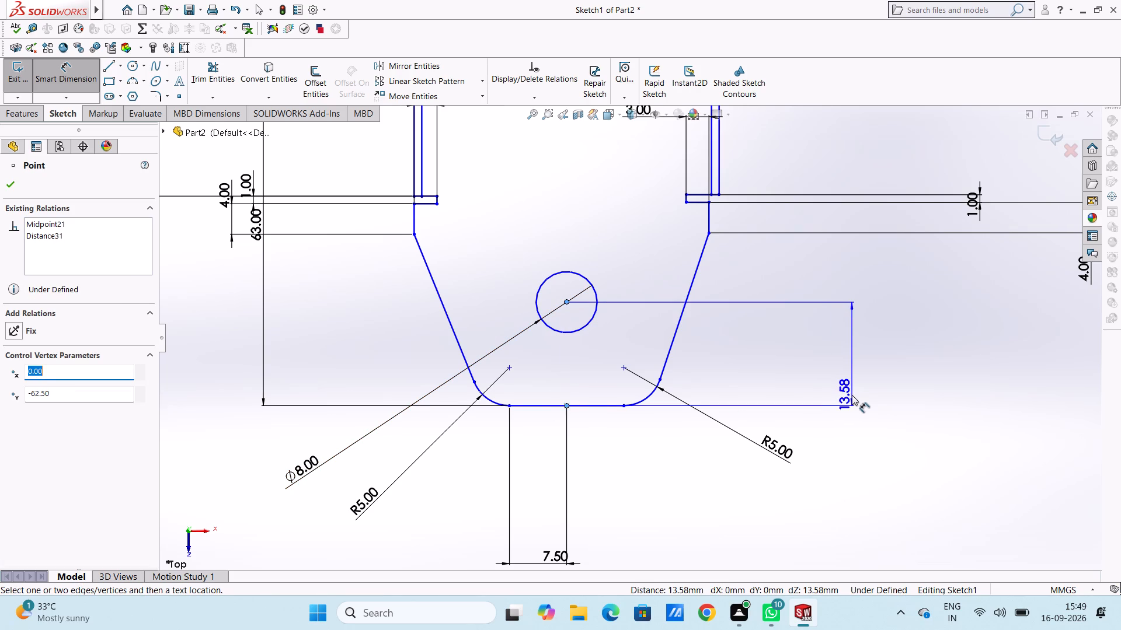
left_click(852, 395)
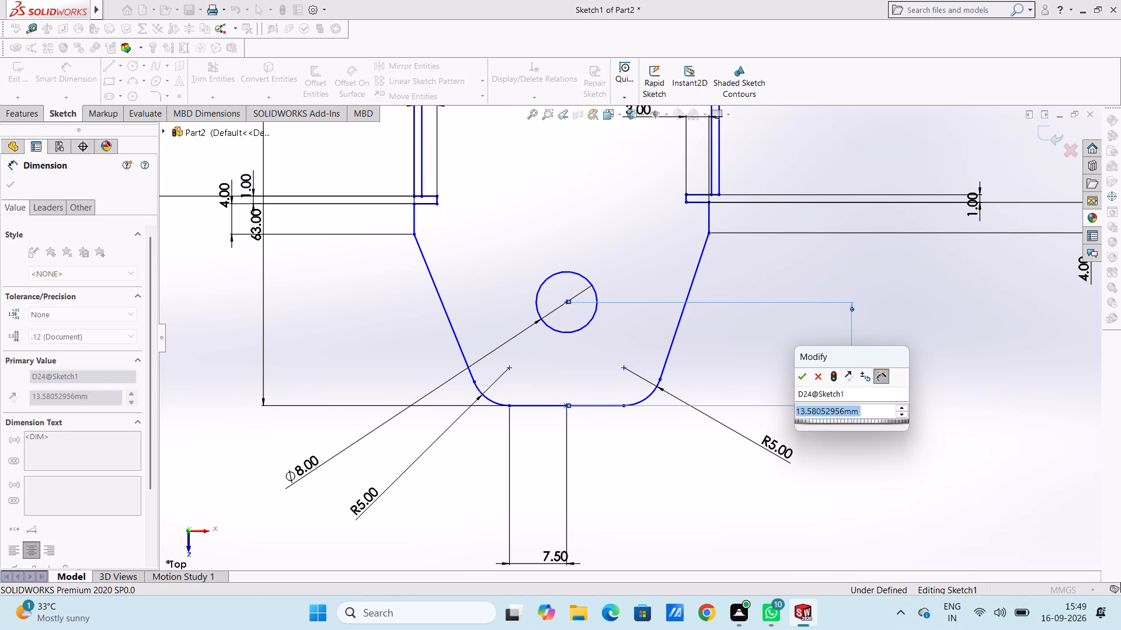
type("13")
key("Return")
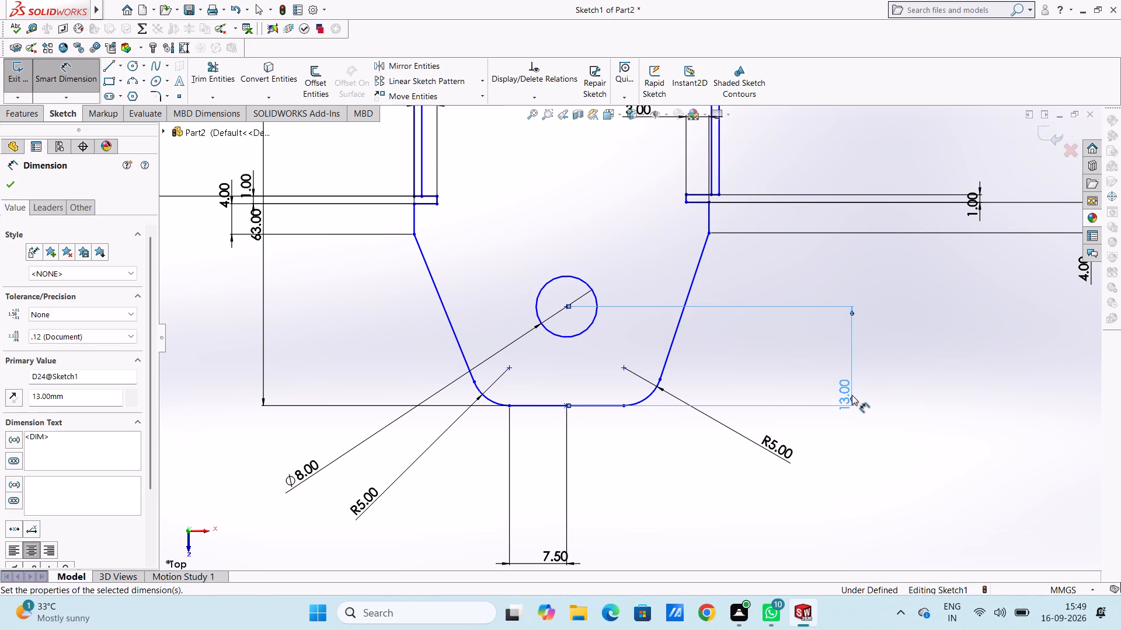
key("Escape")
key("Escape")
scroll(794, 380, "up", 2)
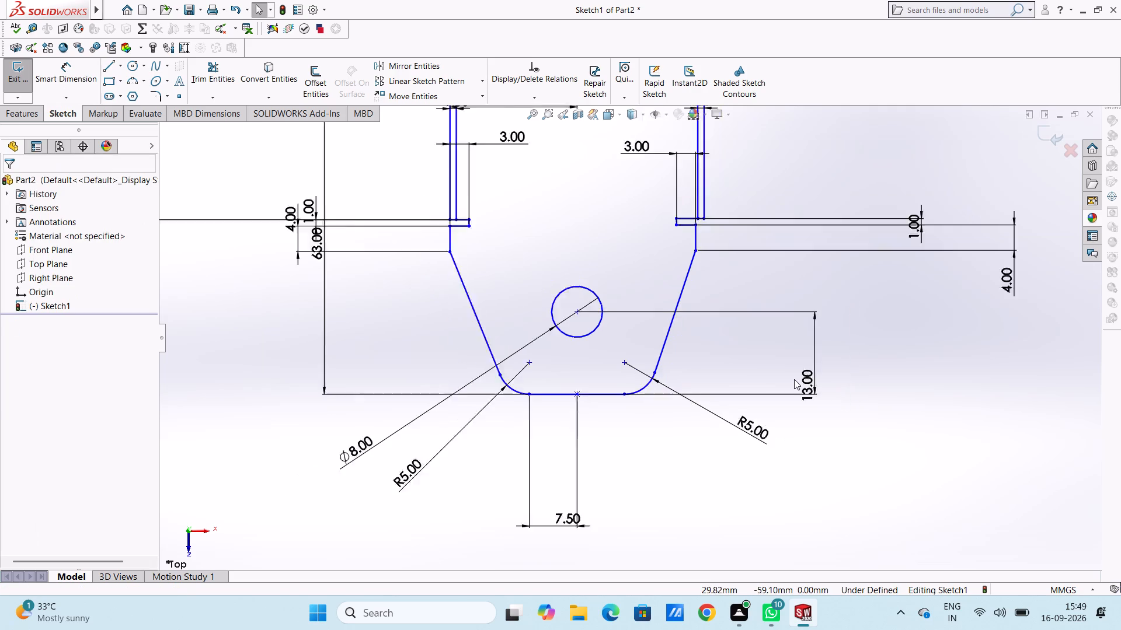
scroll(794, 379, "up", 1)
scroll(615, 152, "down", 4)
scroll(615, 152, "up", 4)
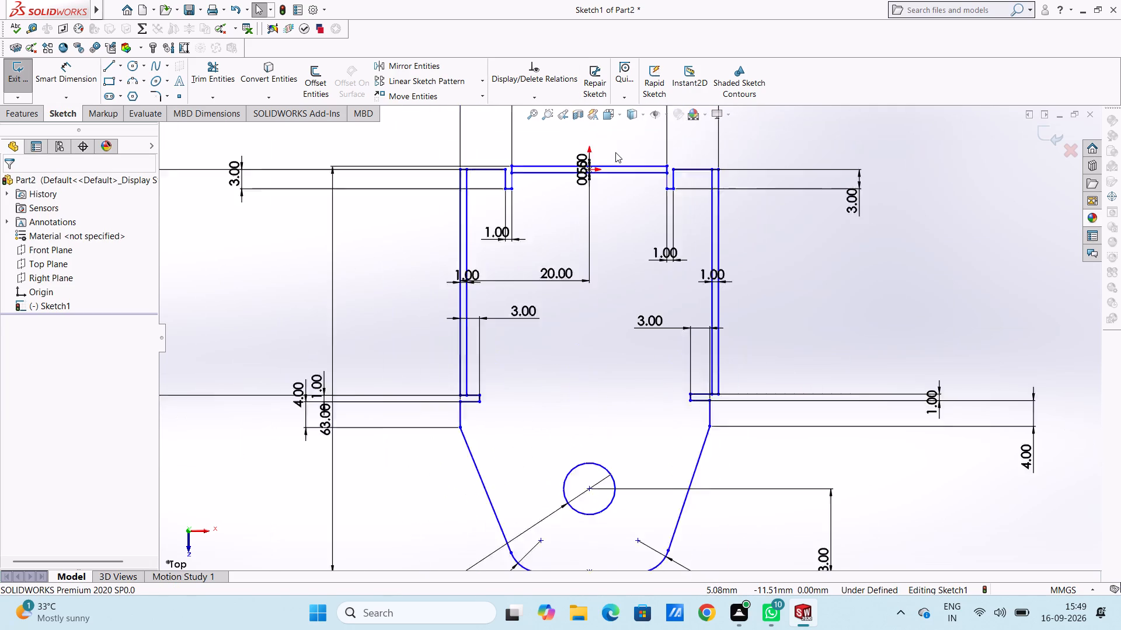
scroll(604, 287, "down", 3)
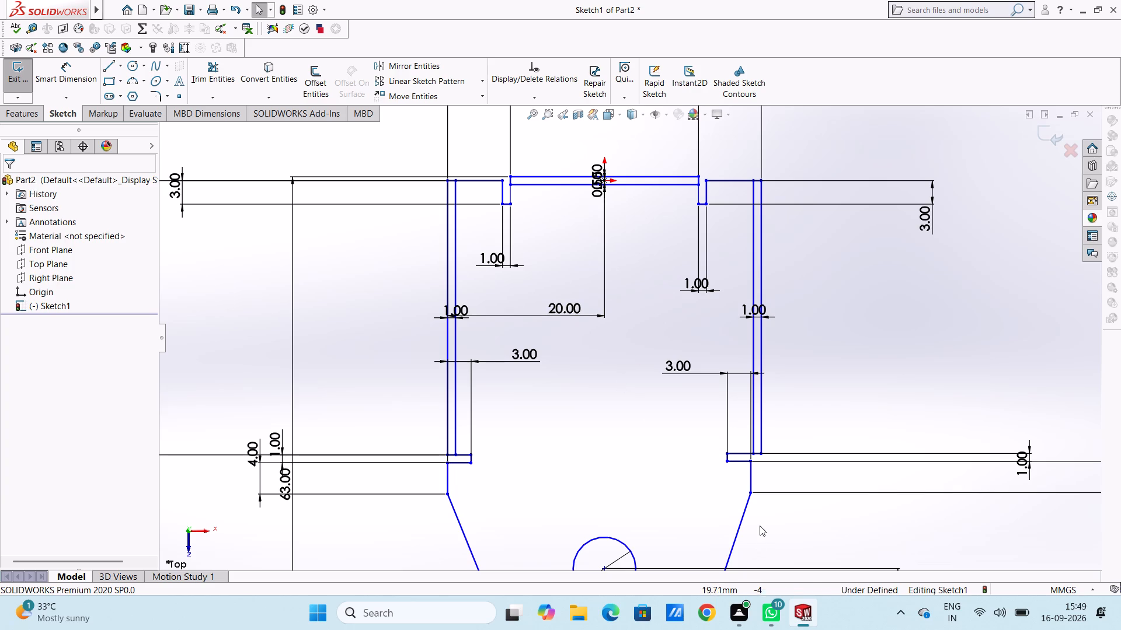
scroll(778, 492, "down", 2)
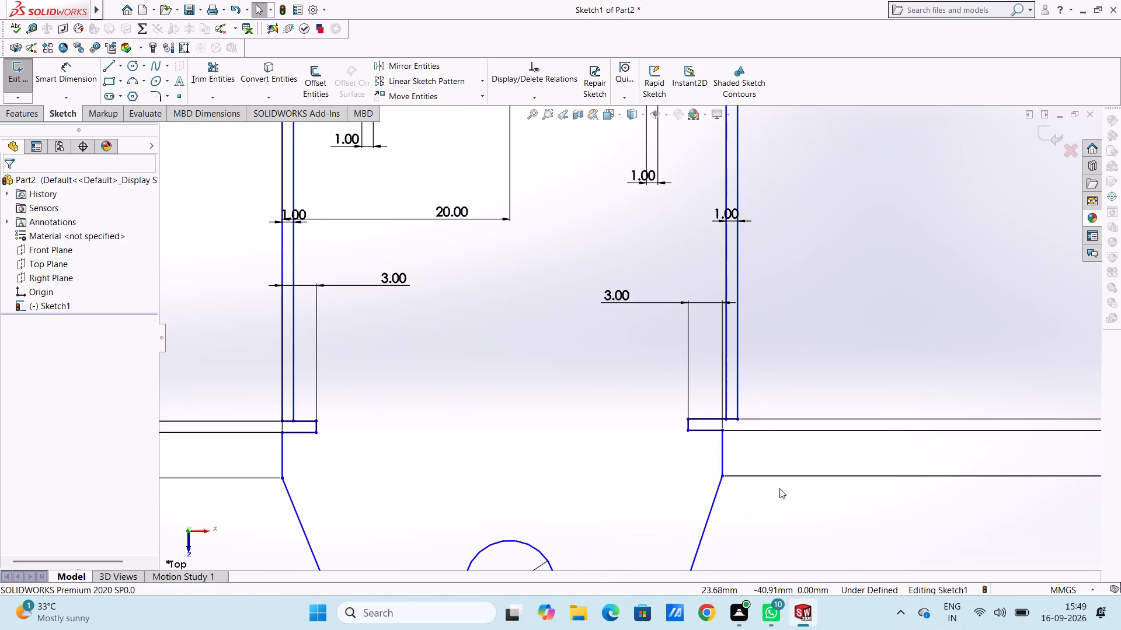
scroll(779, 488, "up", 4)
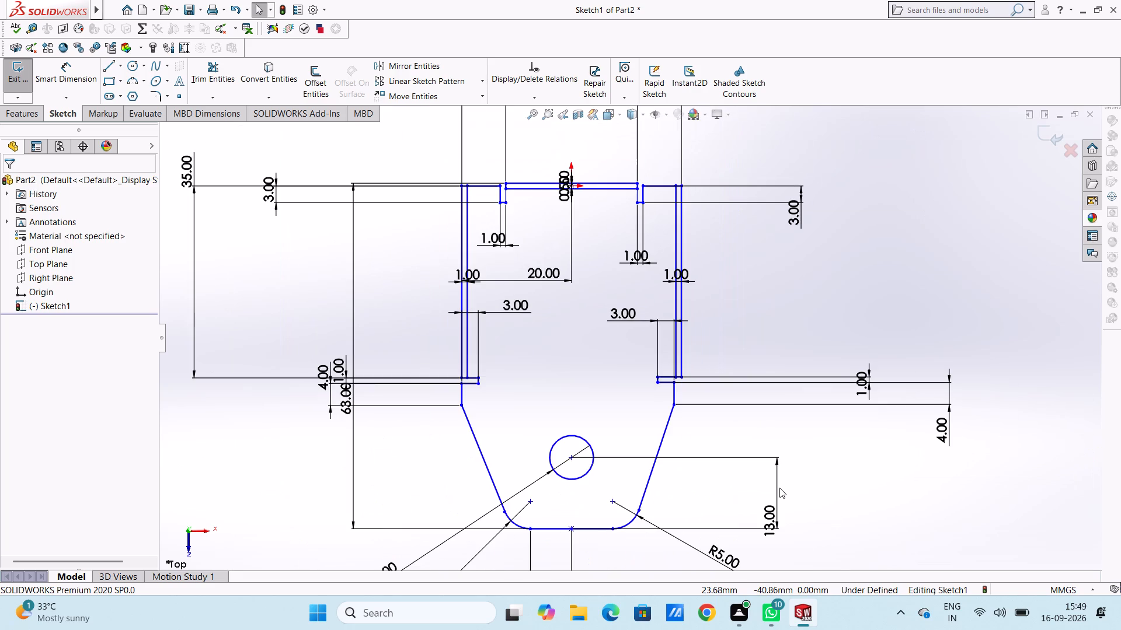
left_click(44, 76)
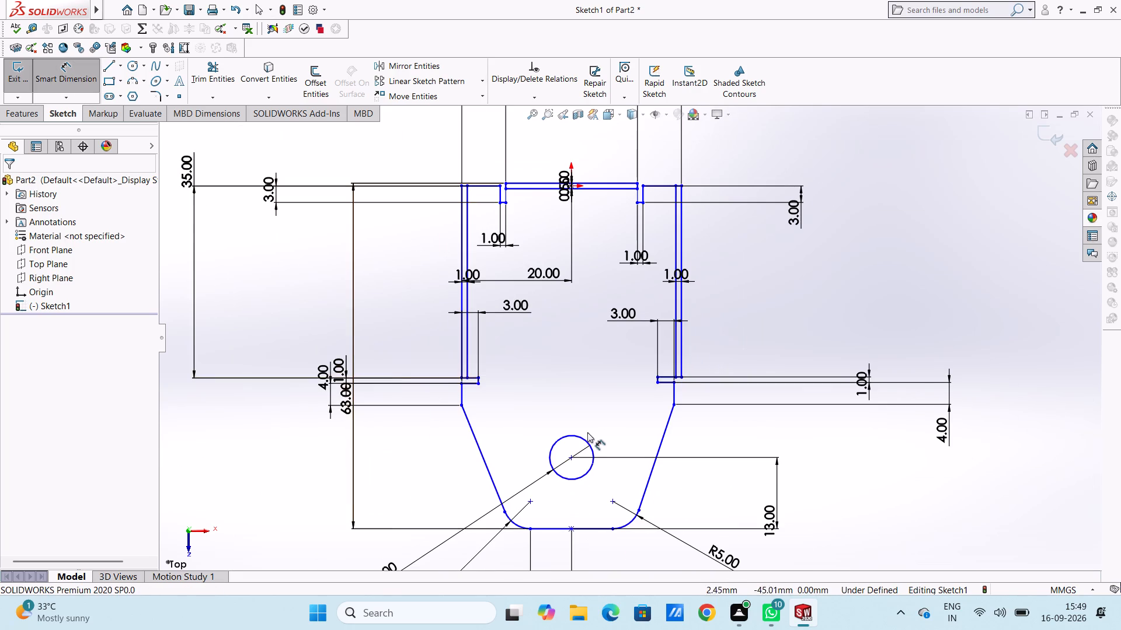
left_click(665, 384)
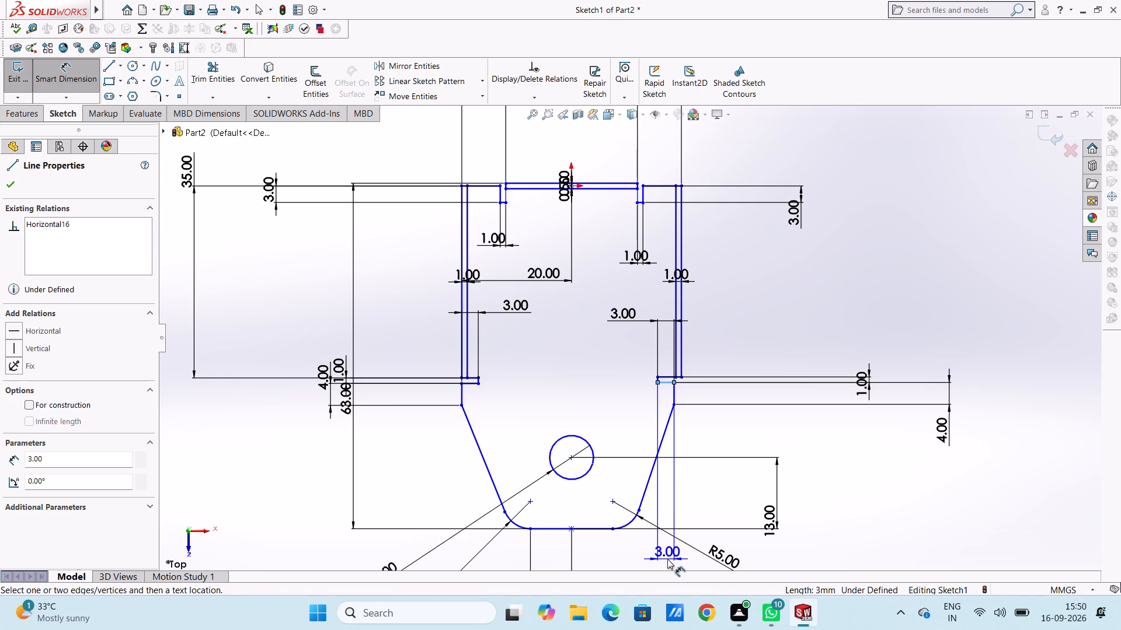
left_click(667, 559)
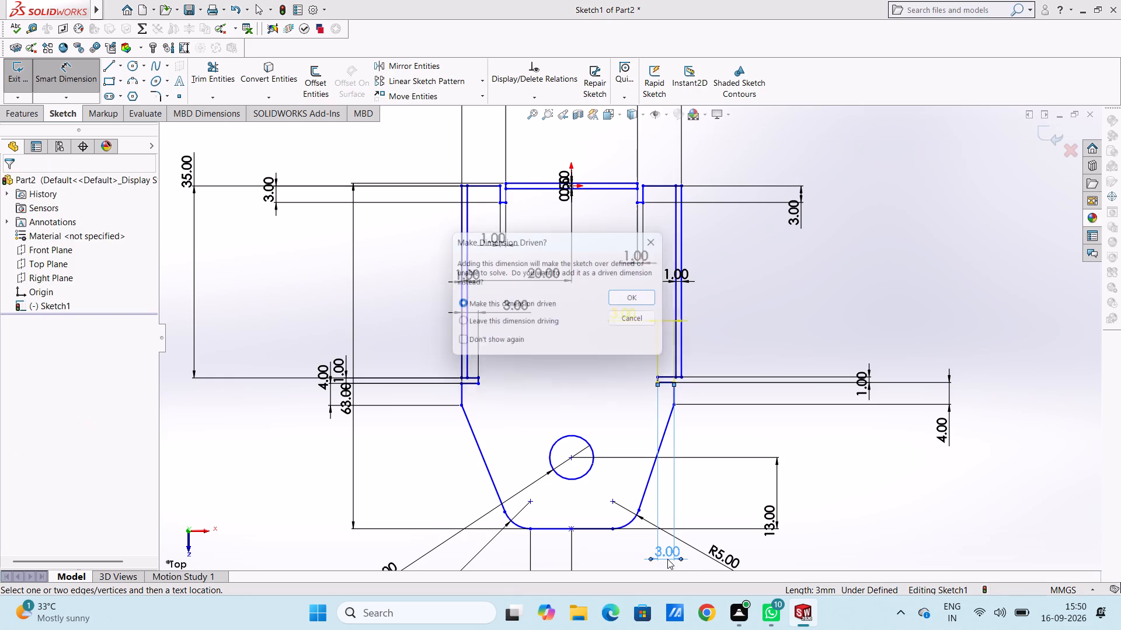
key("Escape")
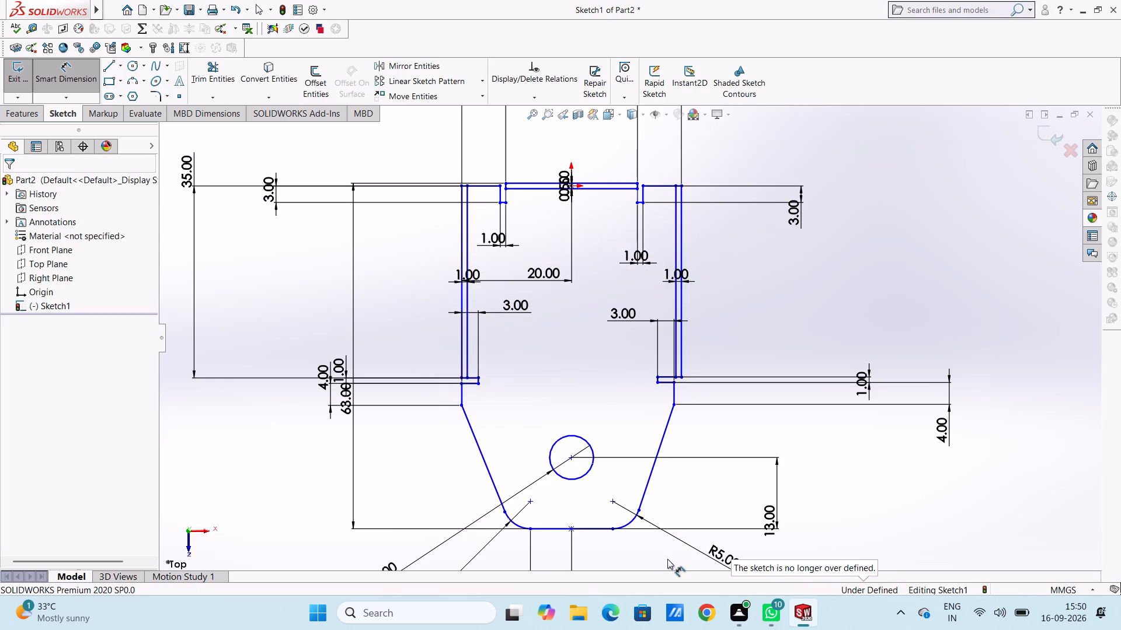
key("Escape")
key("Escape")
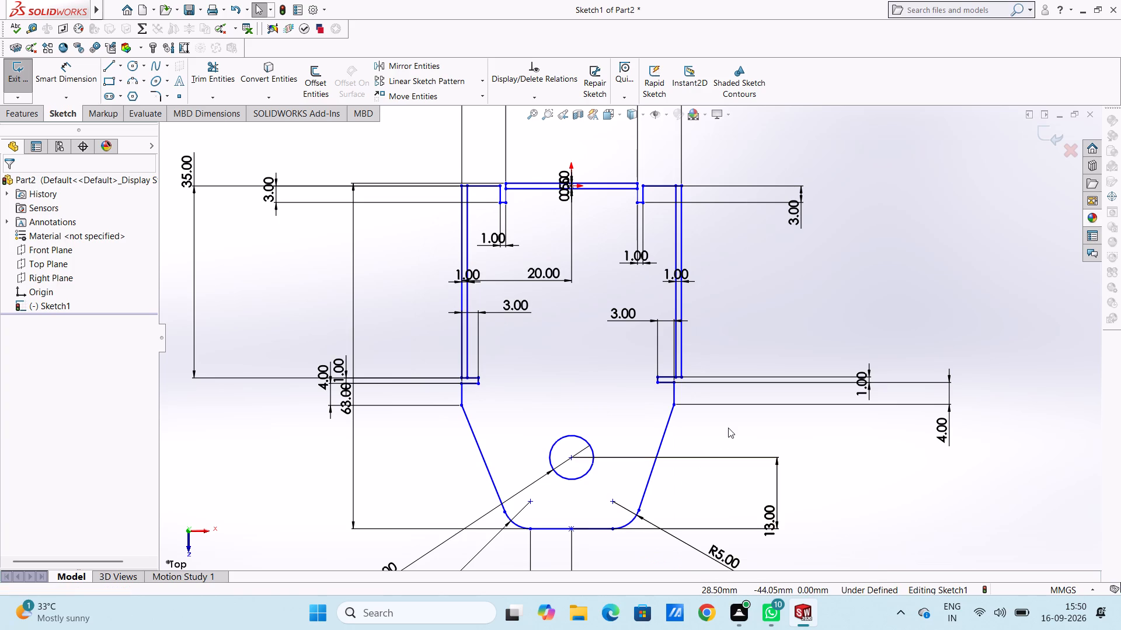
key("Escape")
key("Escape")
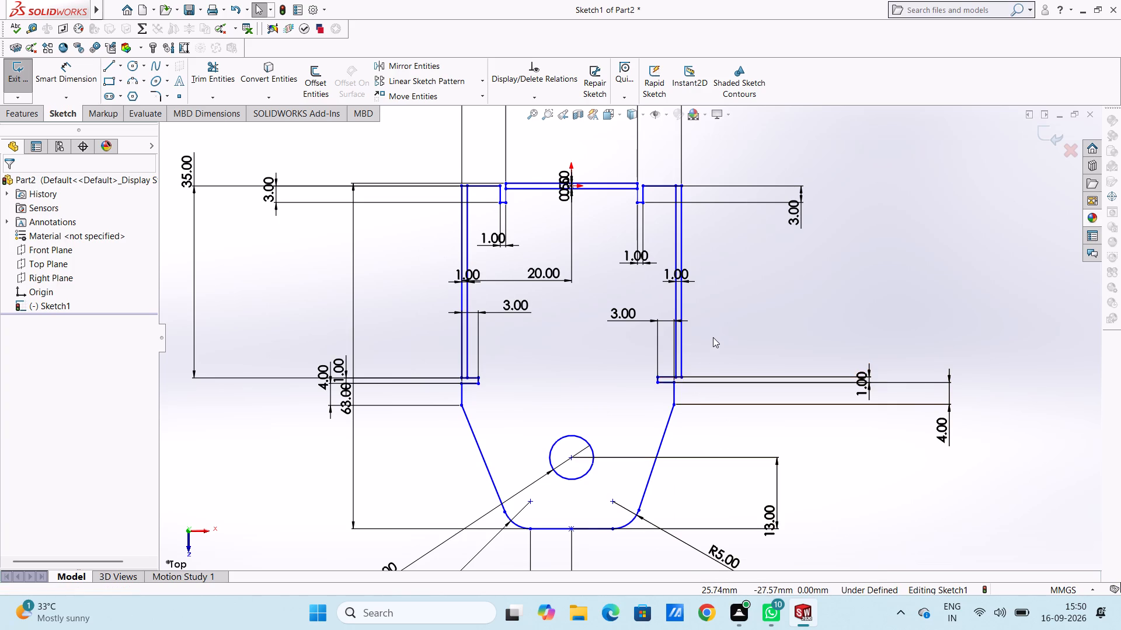
Dimension the upper horizontal line of the small inward step on the profile's right side at 3 mm.
scroll(713, 337, "down", 4)
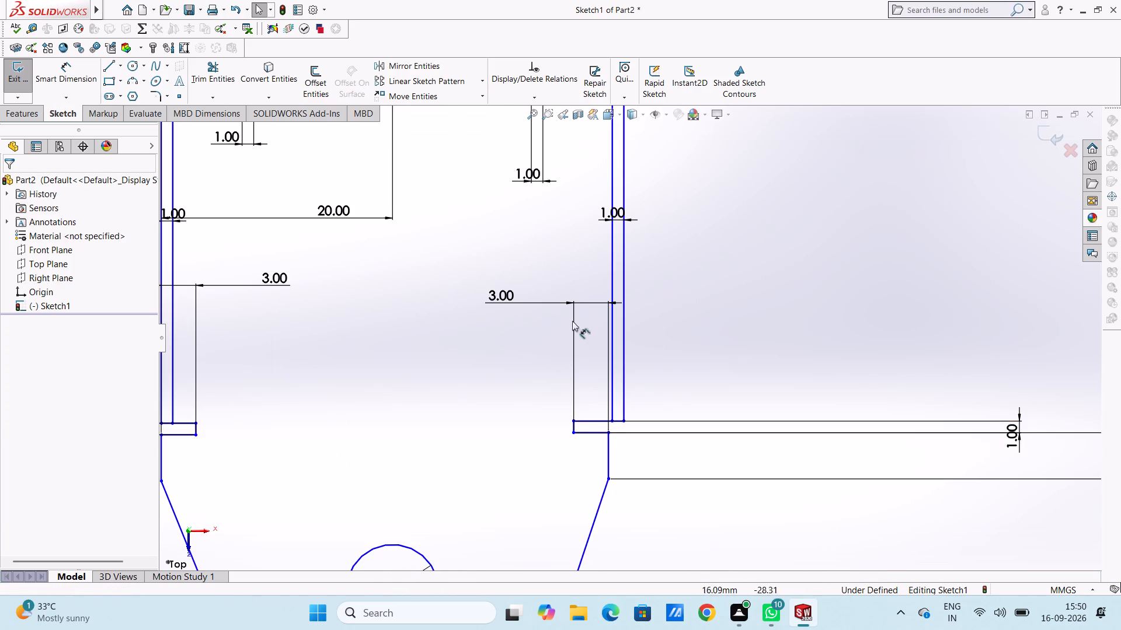
left_click(57, 78)
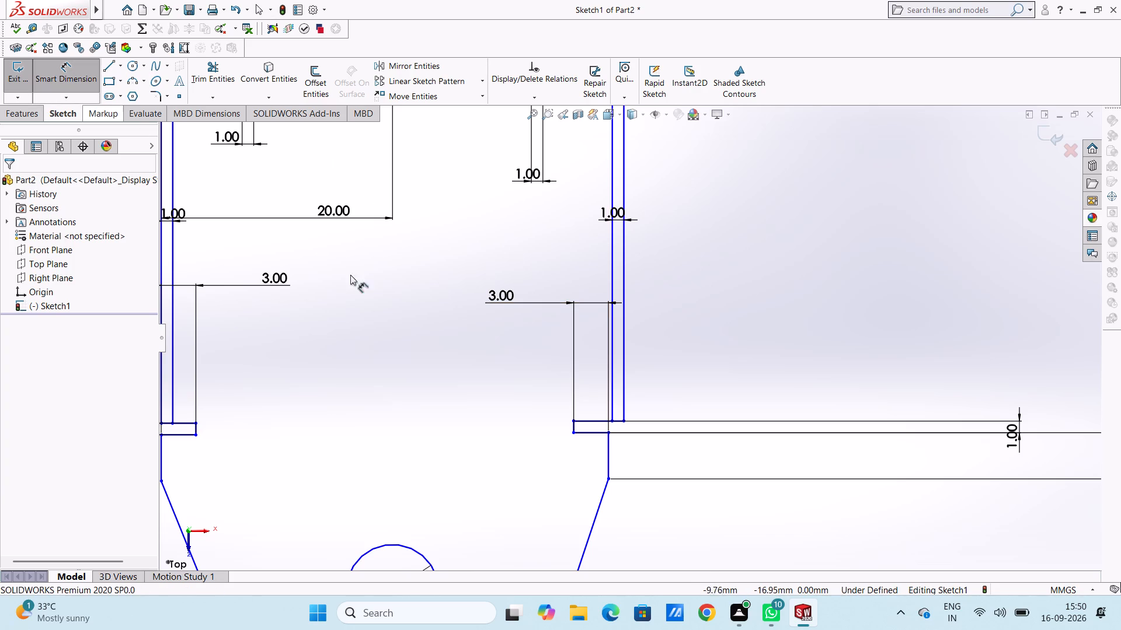
left_click(591, 418)
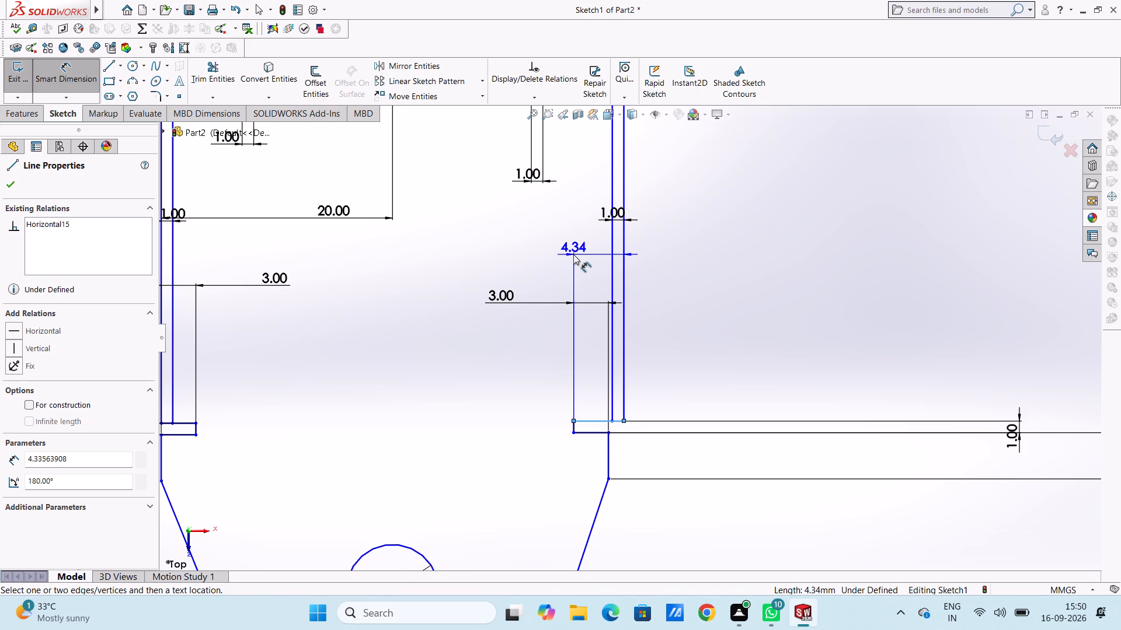
left_click(573, 254)
key("3")
key("Return")
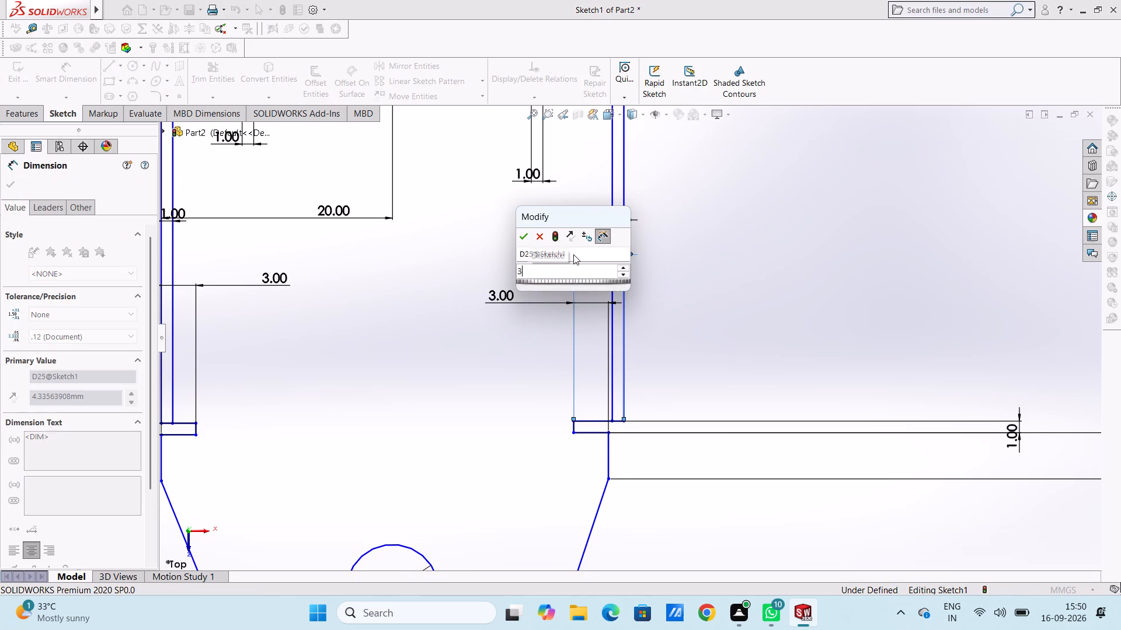
left_click(521, 412)
Draw a six-sided inscribed-circle polygon about 9.3 mm across corners inside the profile, centred vertically below the origin with two horizontal sides.
scroll(521, 412, "up", 3)
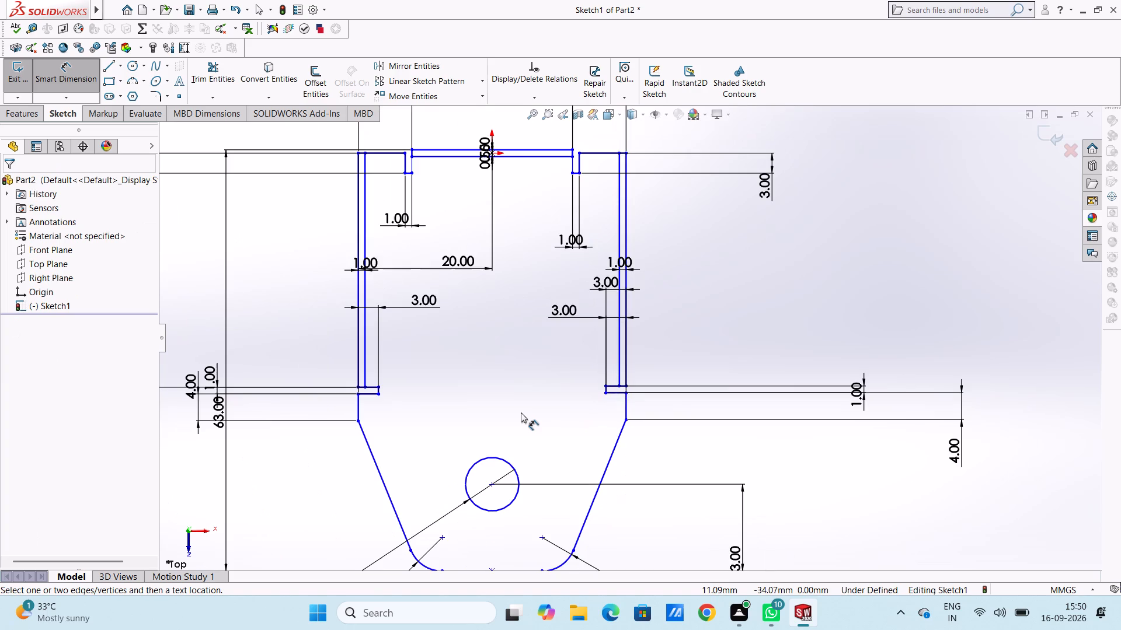
scroll(521, 412, "up", 4)
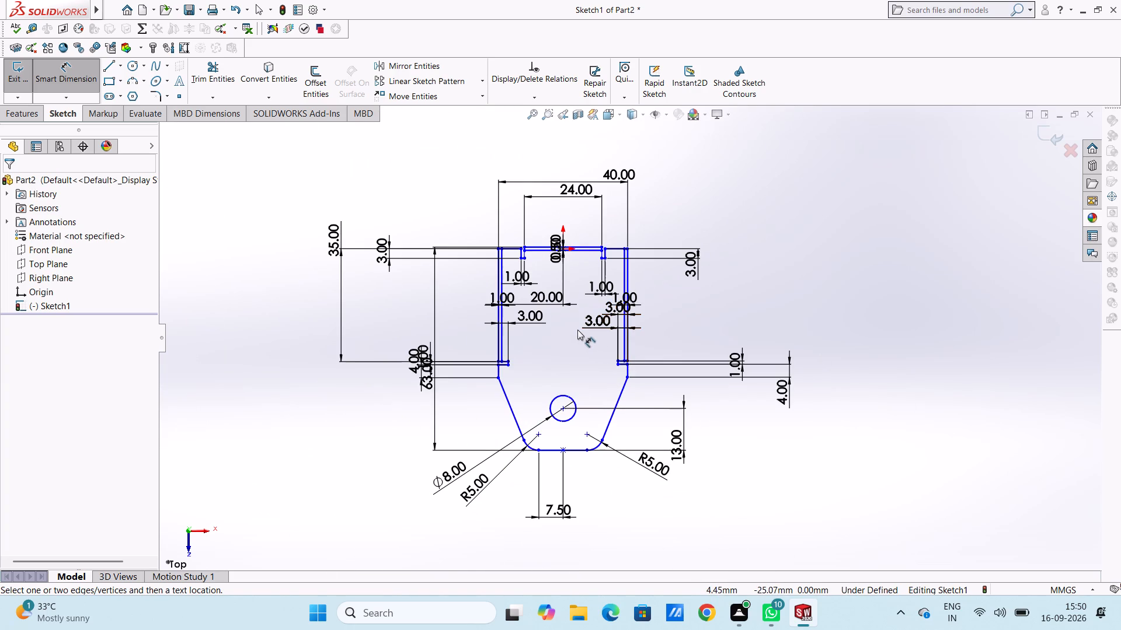
scroll(577, 330, "down", 4)
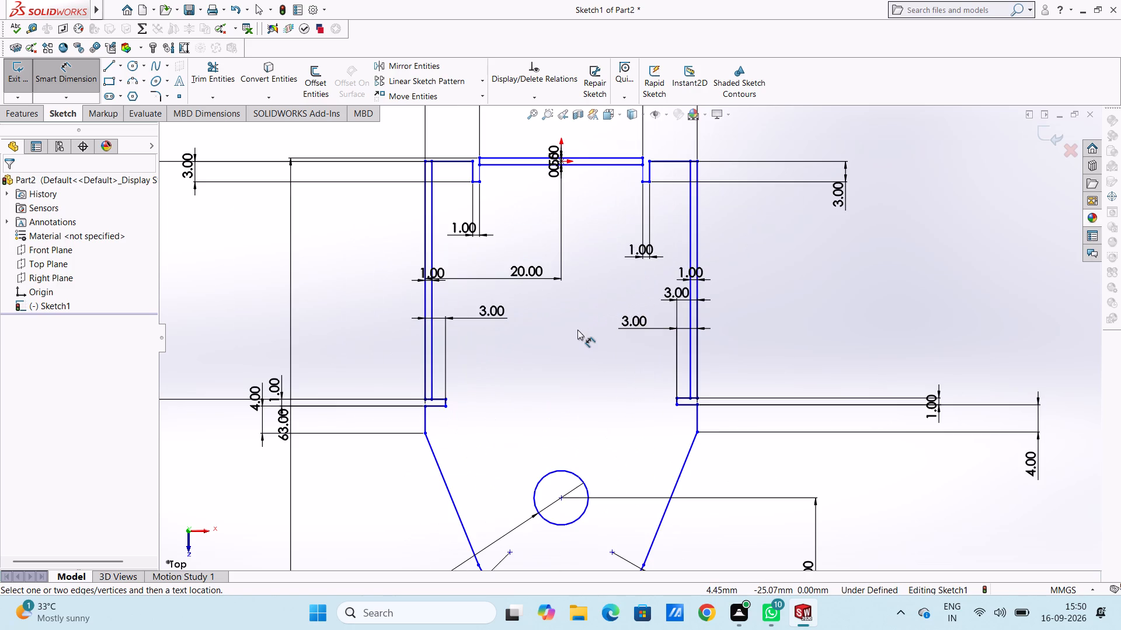
left_click(119, 82)
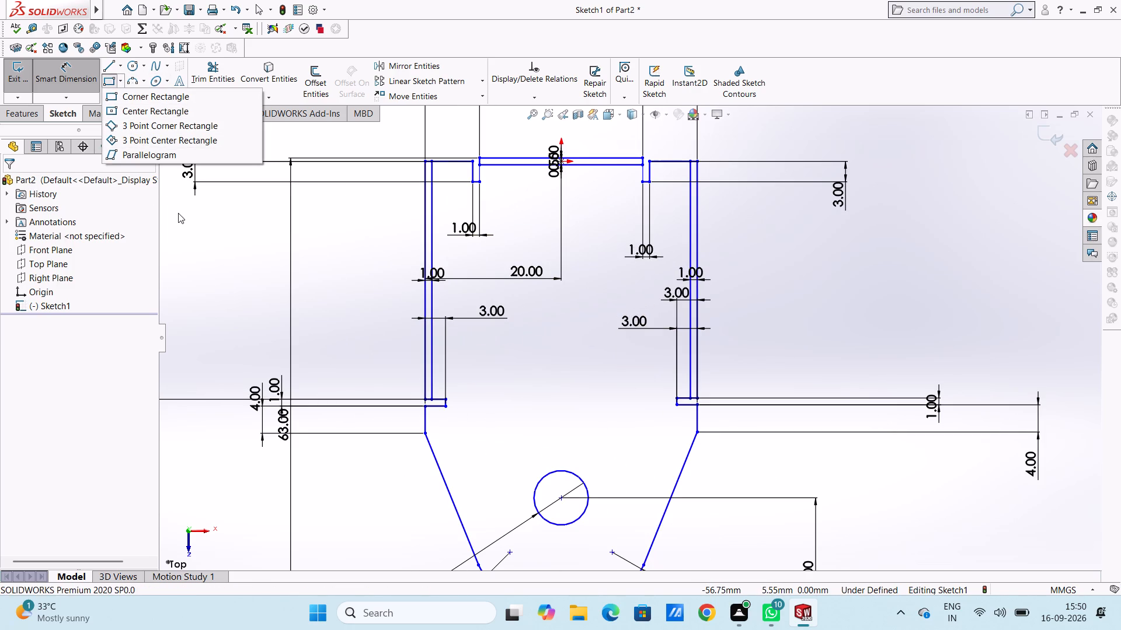
left_click(183, 213)
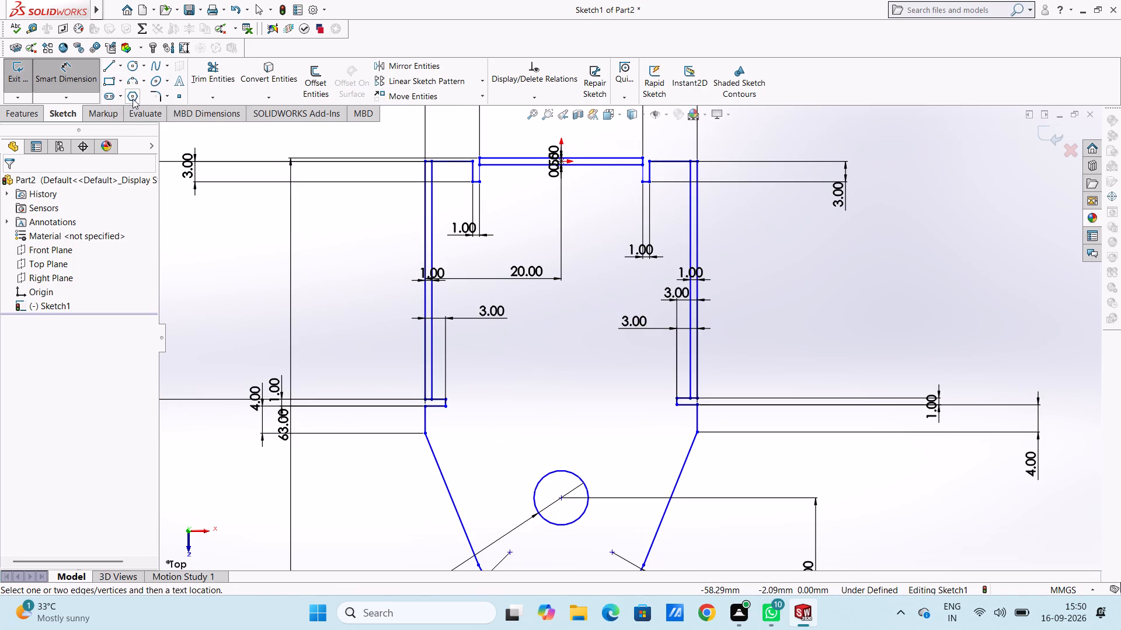
left_click(133, 97)
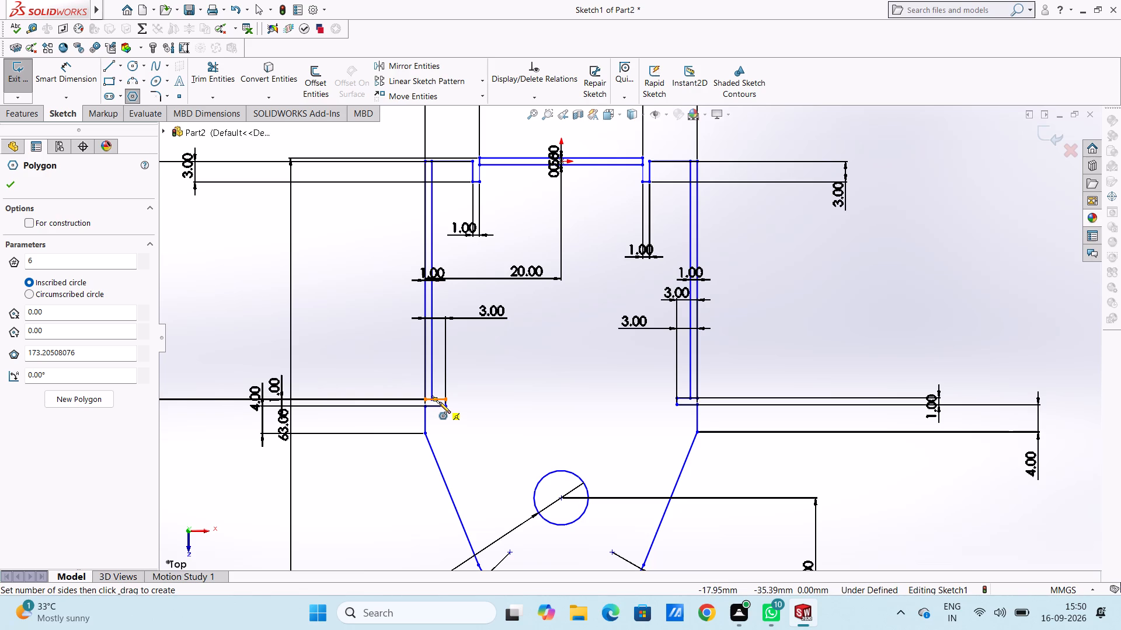
left_click(559, 301)
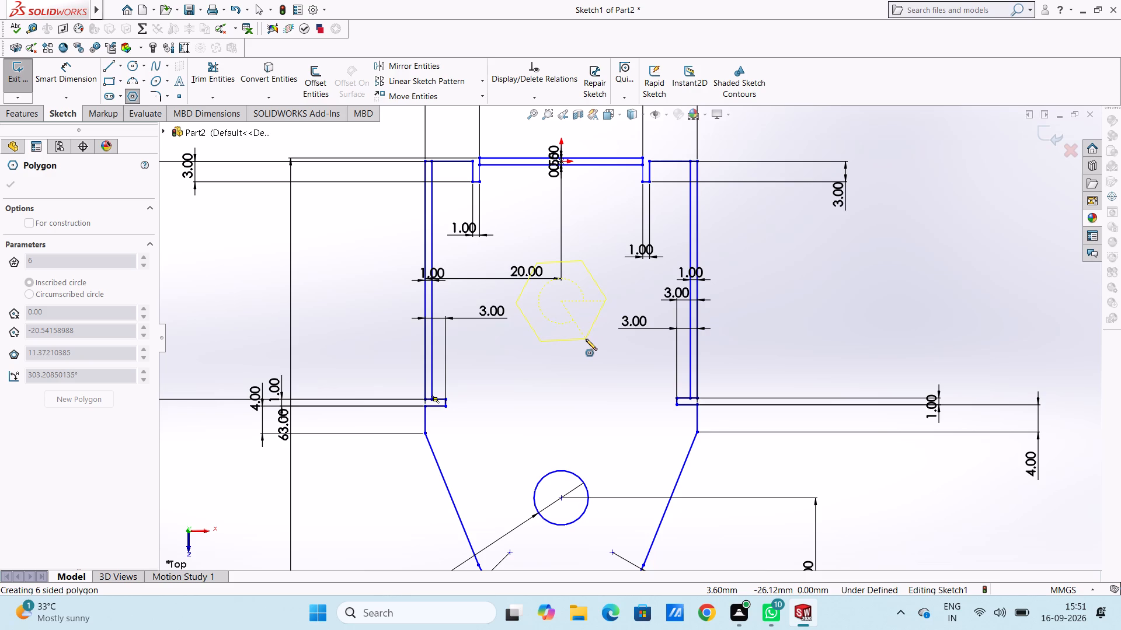
type("16")
key("Return")
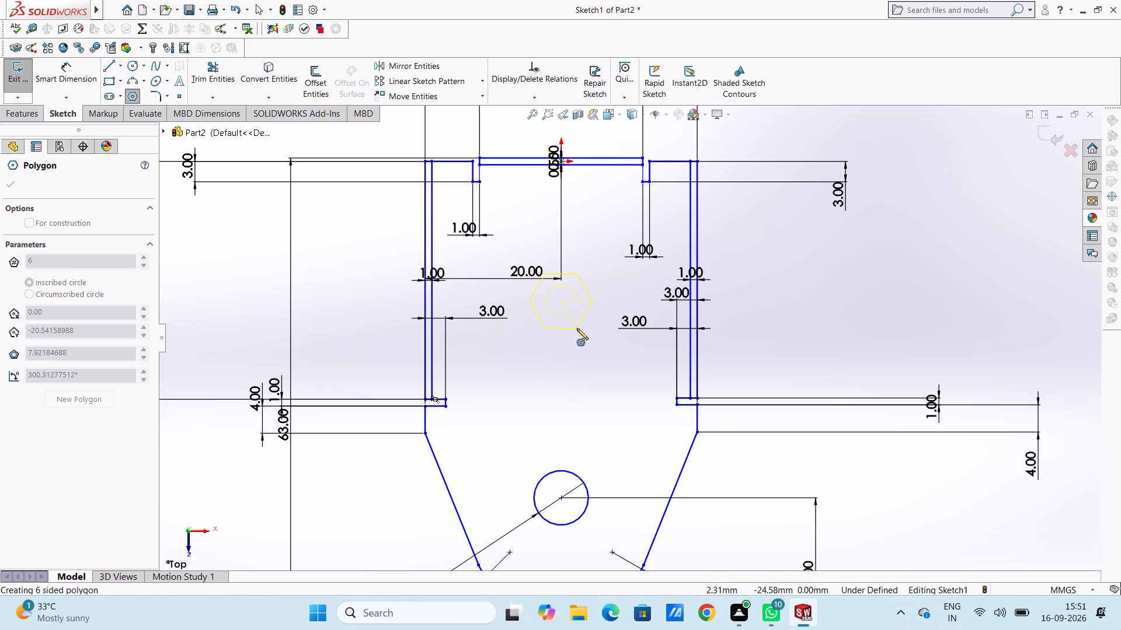
left_click(577, 328)
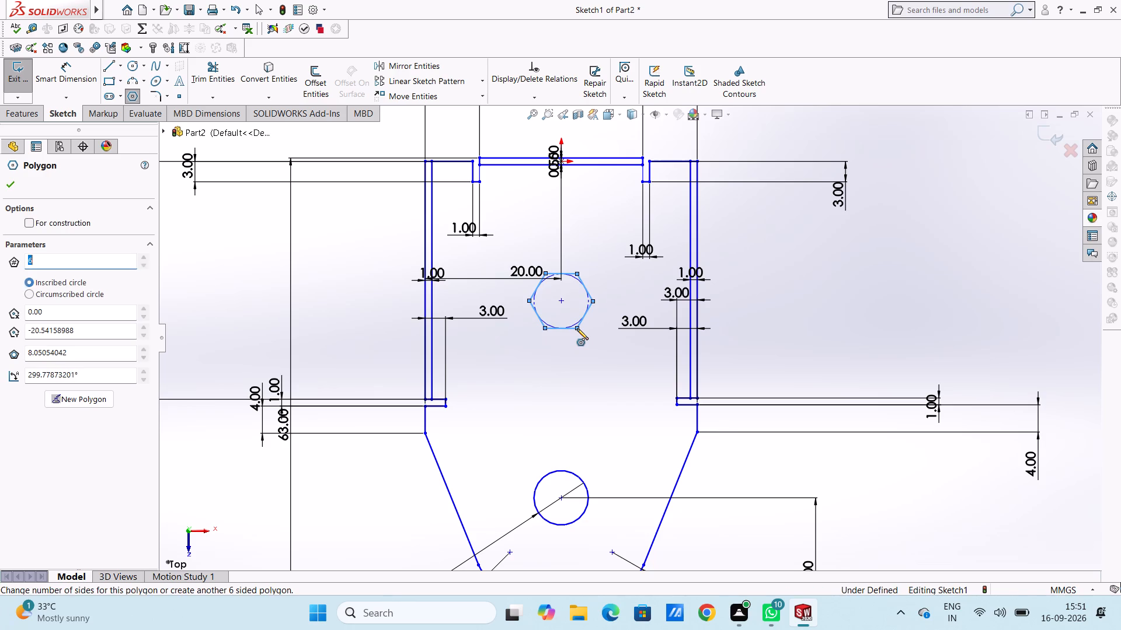
key("Escape")
key("Escape")
key("Escape")
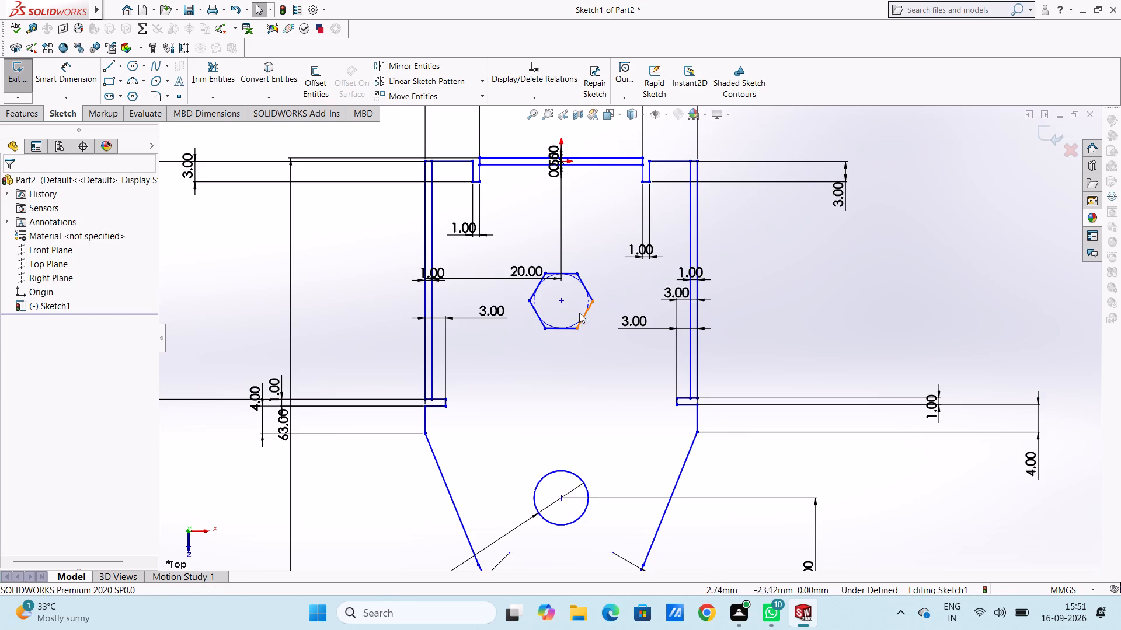
Dimension the hexagon's width between its two opposite side corners at 16 mm.
scroll(532, 274, "down", 4)
scroll(535, 276, "up", 2)
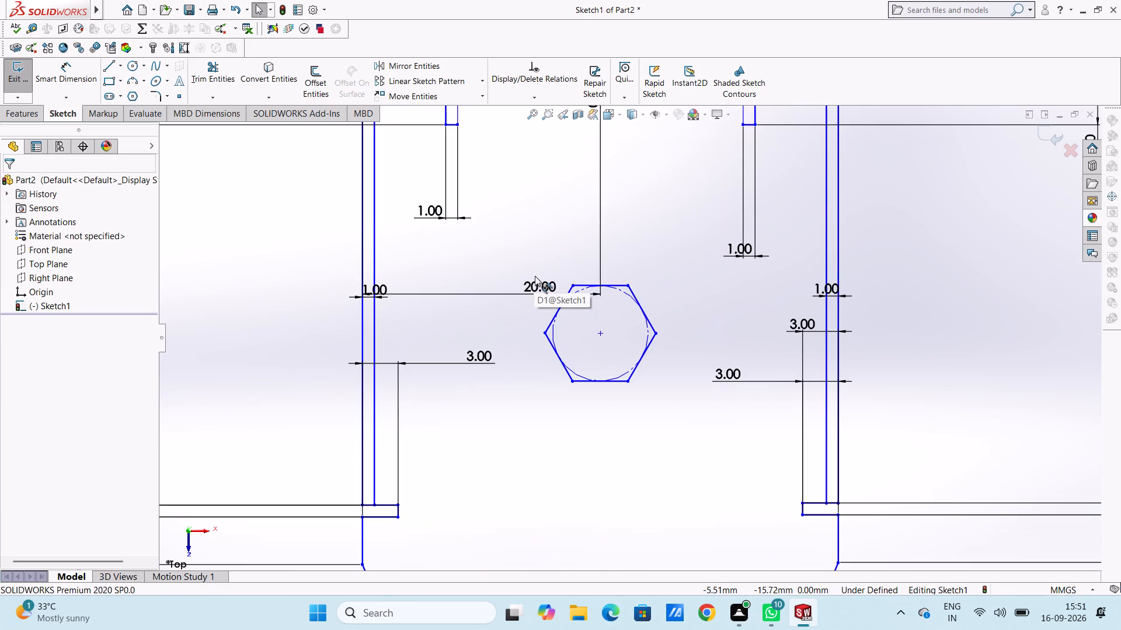
scroll(535, 276, "up", 3)
left_click(54, 69)
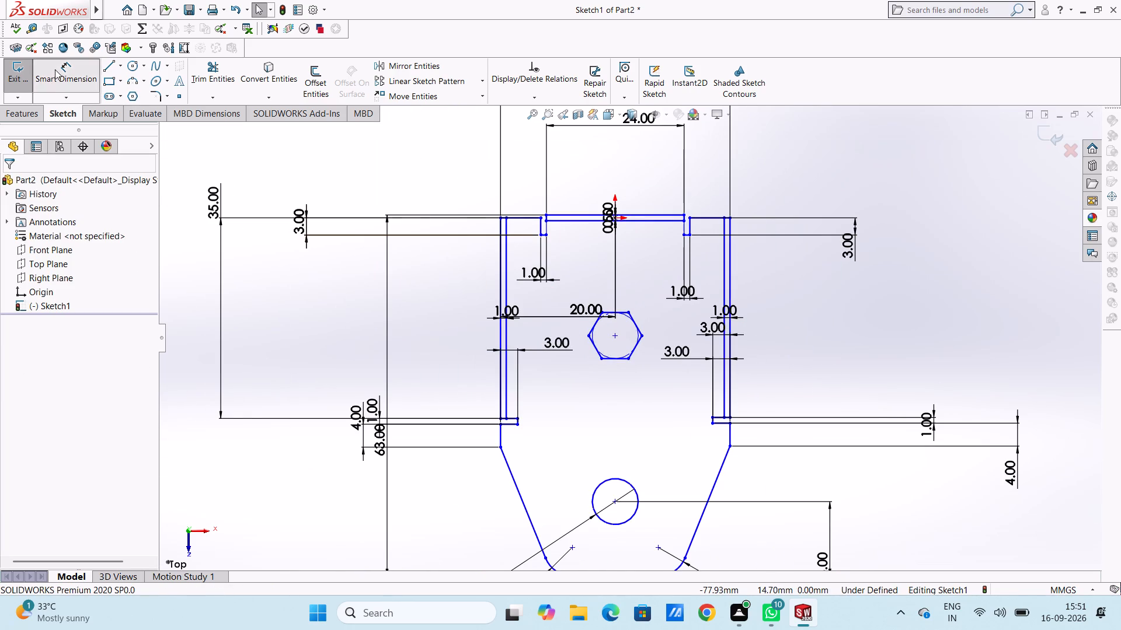
left_click(590, 336)
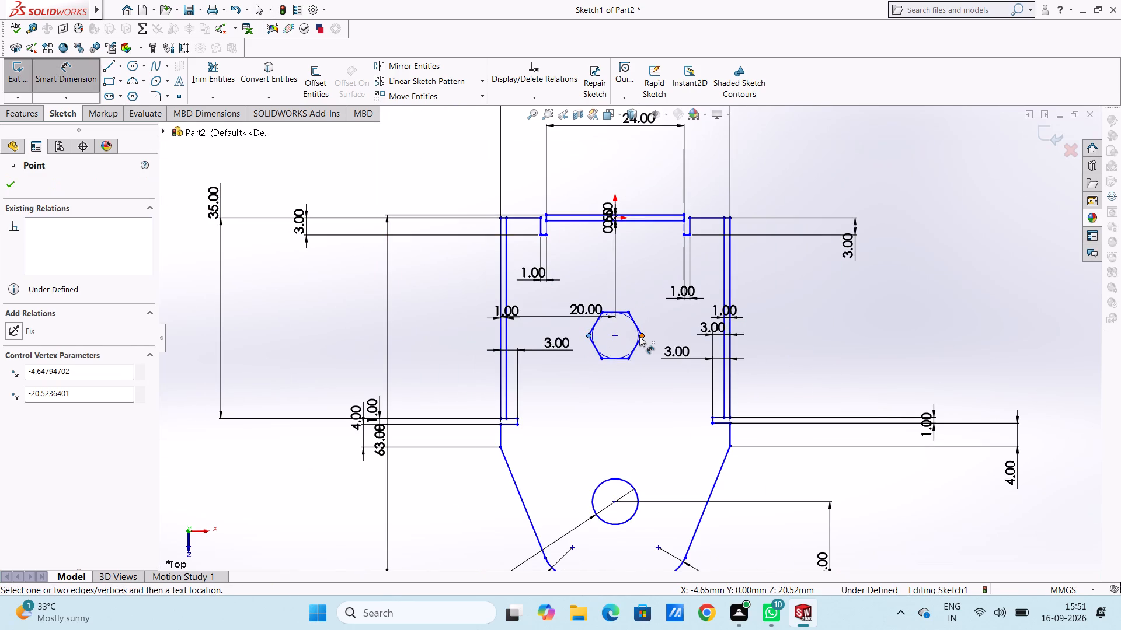
left_click(639, 336)
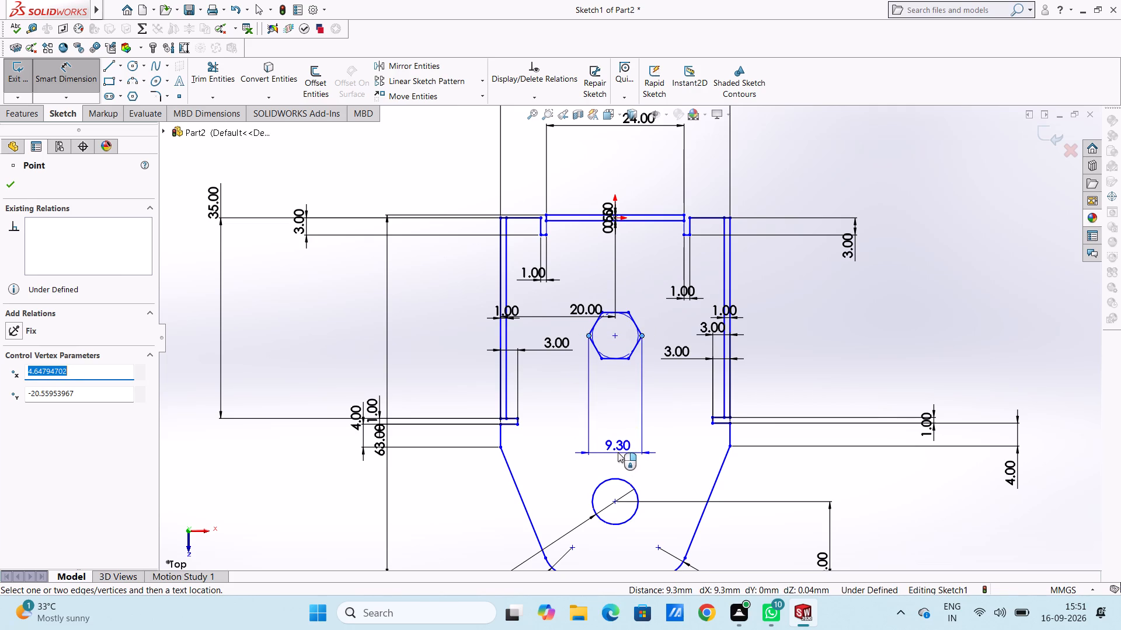
left_click(618, 452)
type("16")
key("Return")
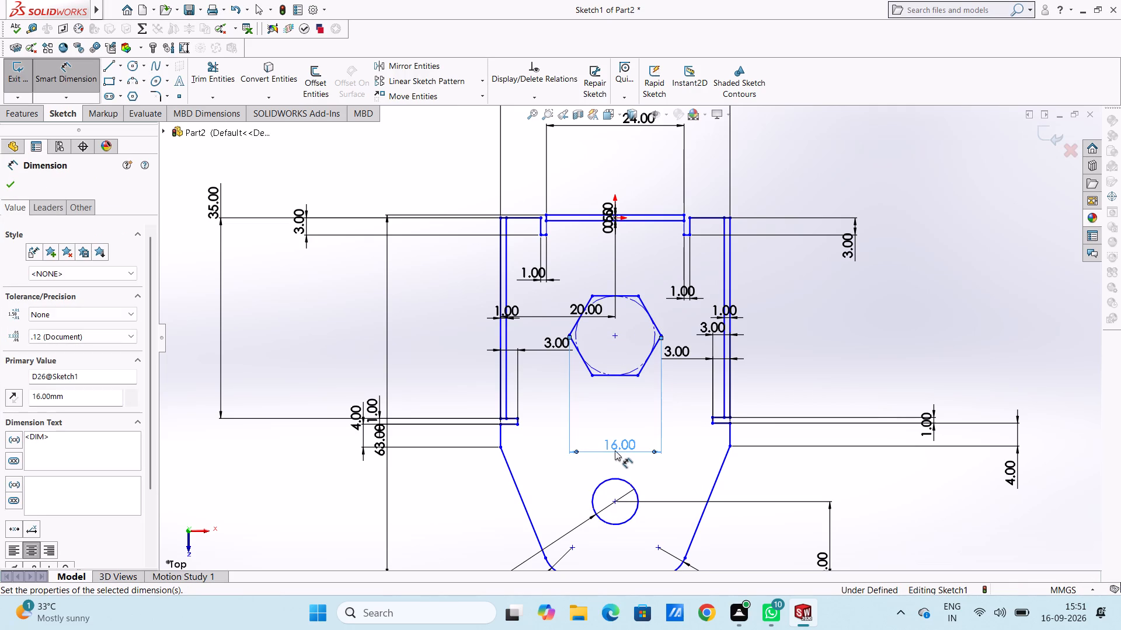
left_click(594, 419)
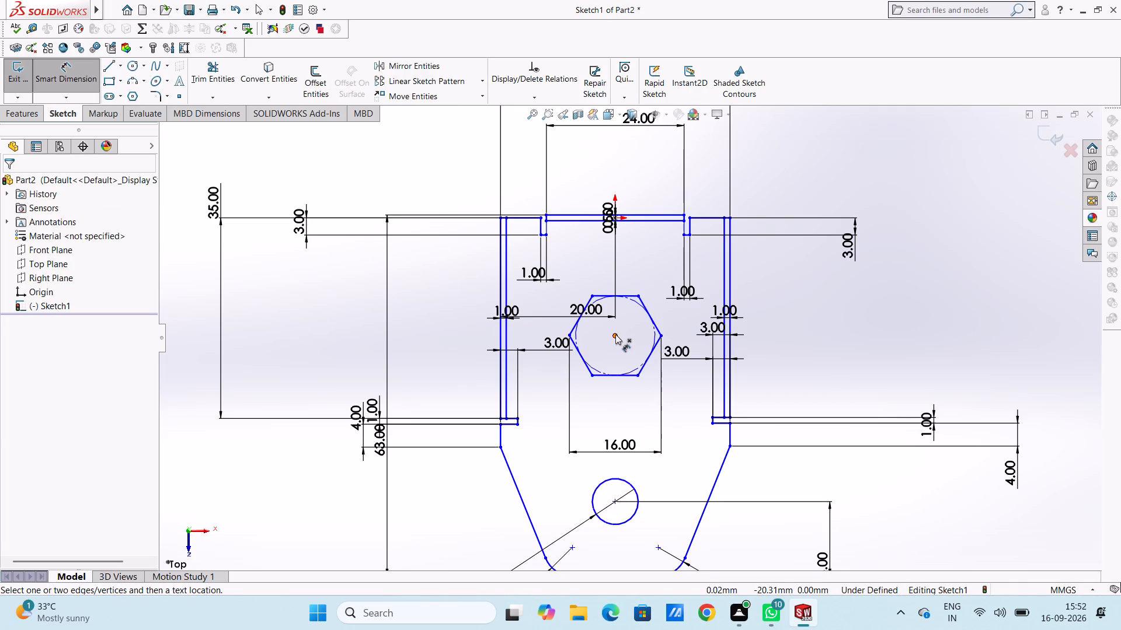
Dimension the hexagon's centre at 20 mm below the profile's 24 mm top line.
left_click(615, 334)
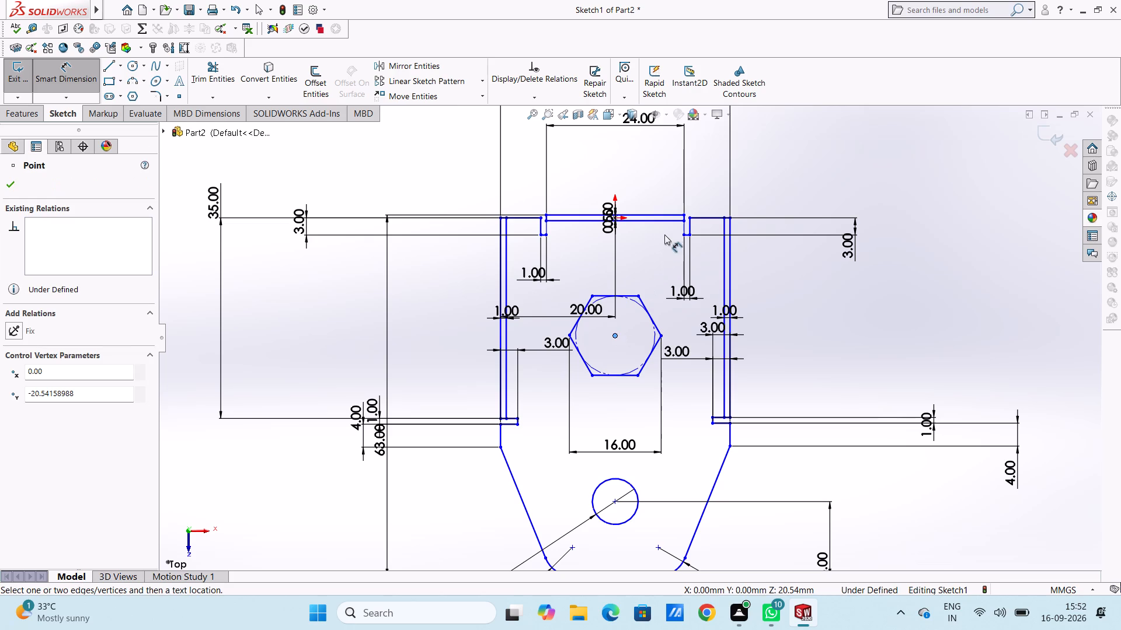
left_click(663, 214)
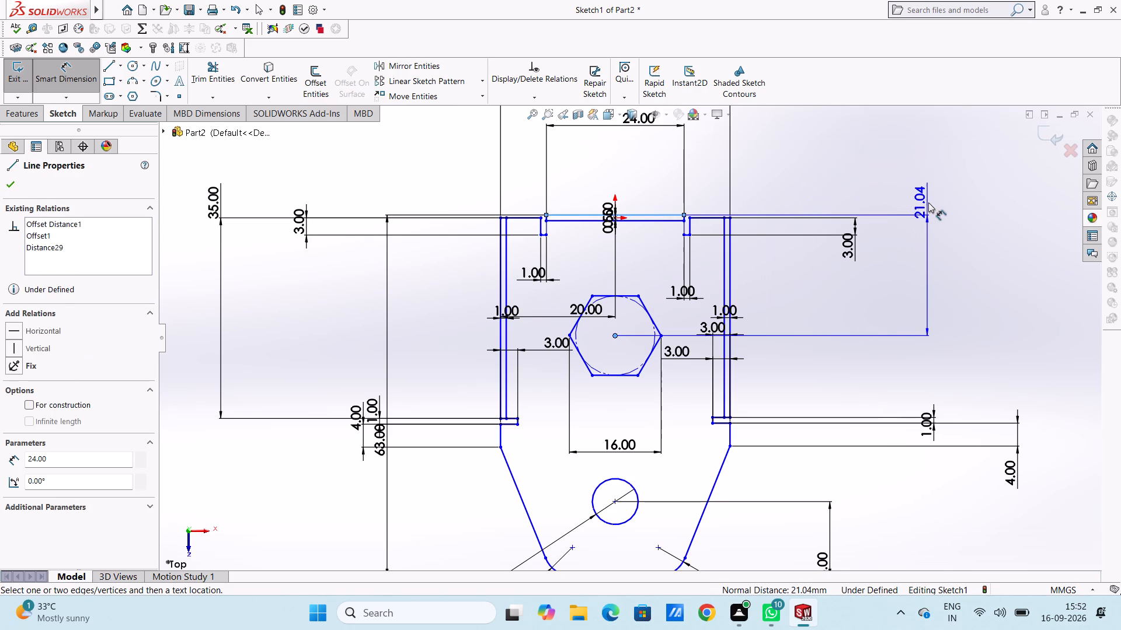
left_click(928, 202)
type("20")
key("Return")
left_click(888, 282)
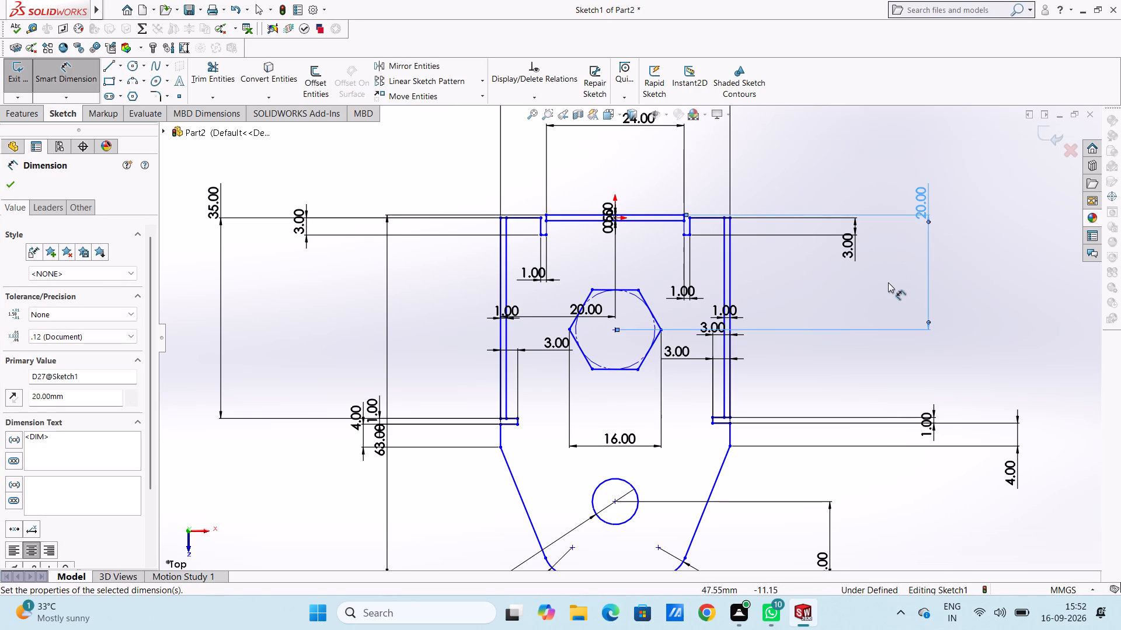
Dimension the vertical distance from the hexagon's centre to the corner where the right sloped side begins at 20 mm.
left_click(613, 329)
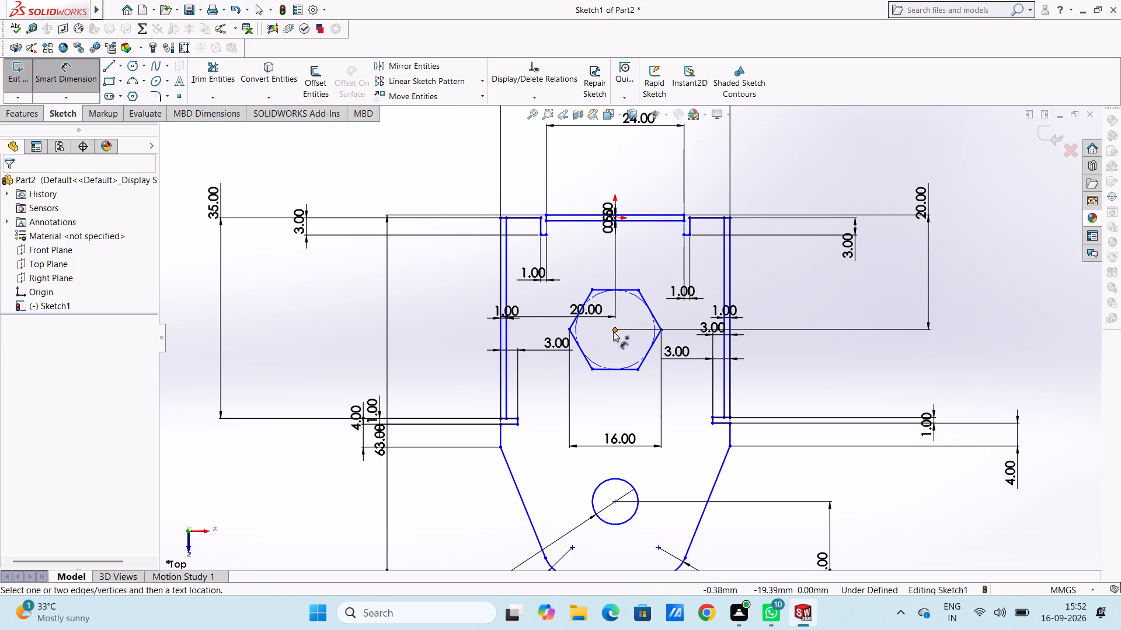
left_click(732, 443)
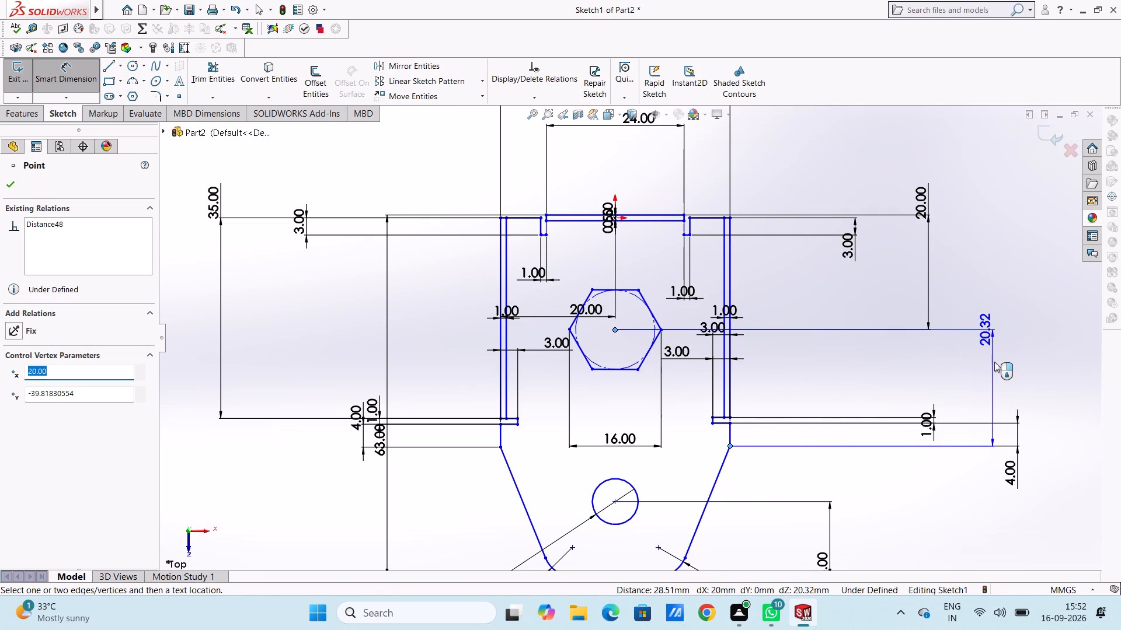
left_click(996, 362)
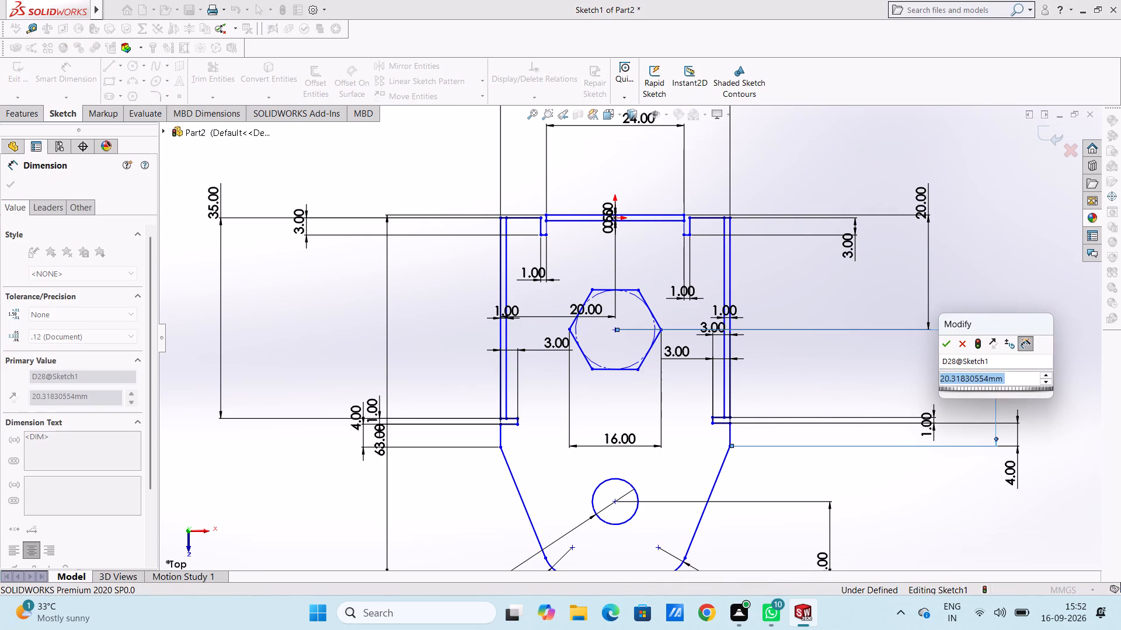
type("20")
key("Return")
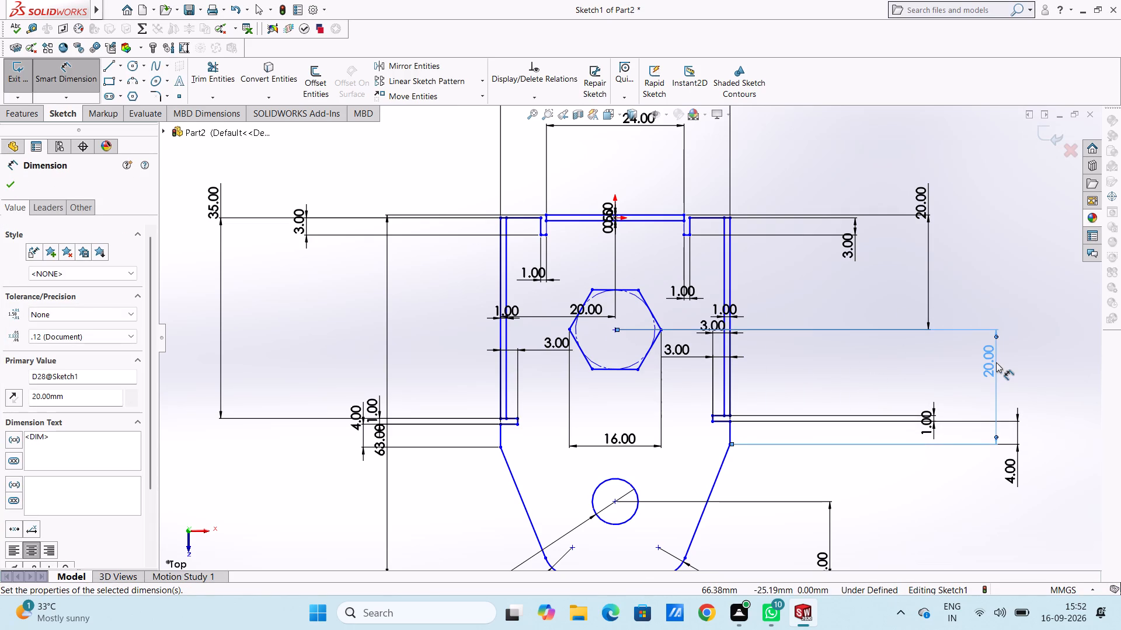
left_click(911, 376)
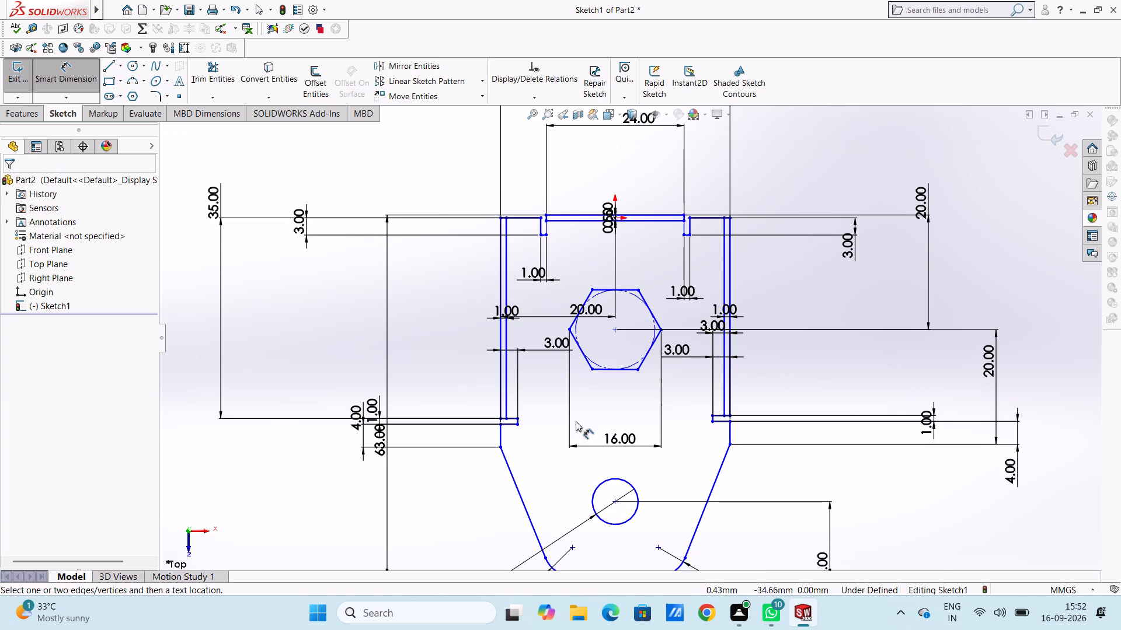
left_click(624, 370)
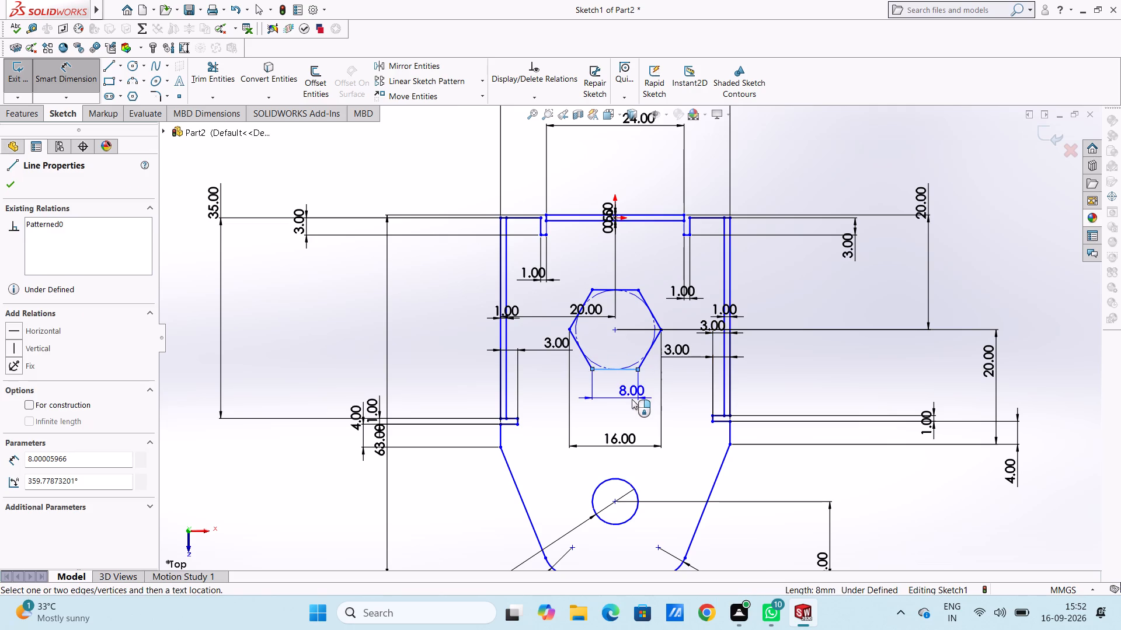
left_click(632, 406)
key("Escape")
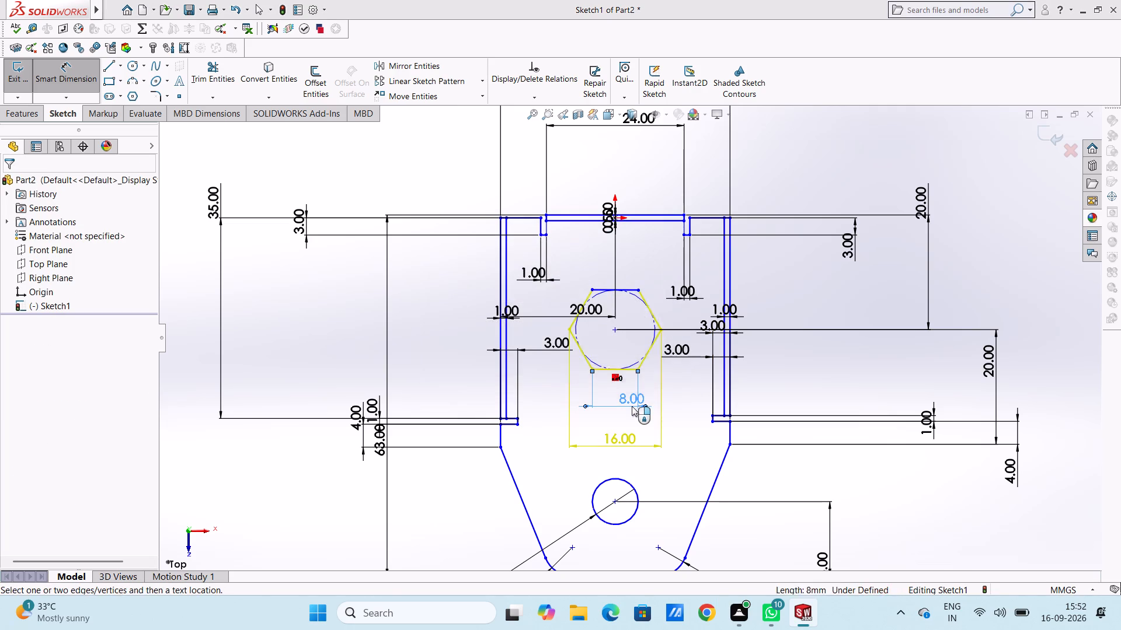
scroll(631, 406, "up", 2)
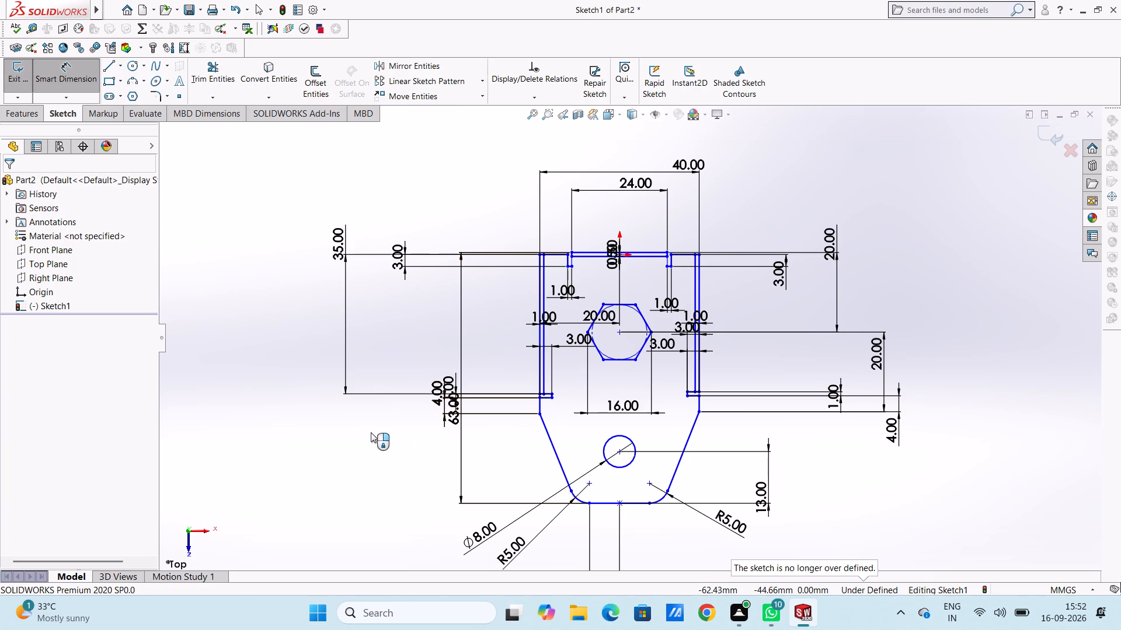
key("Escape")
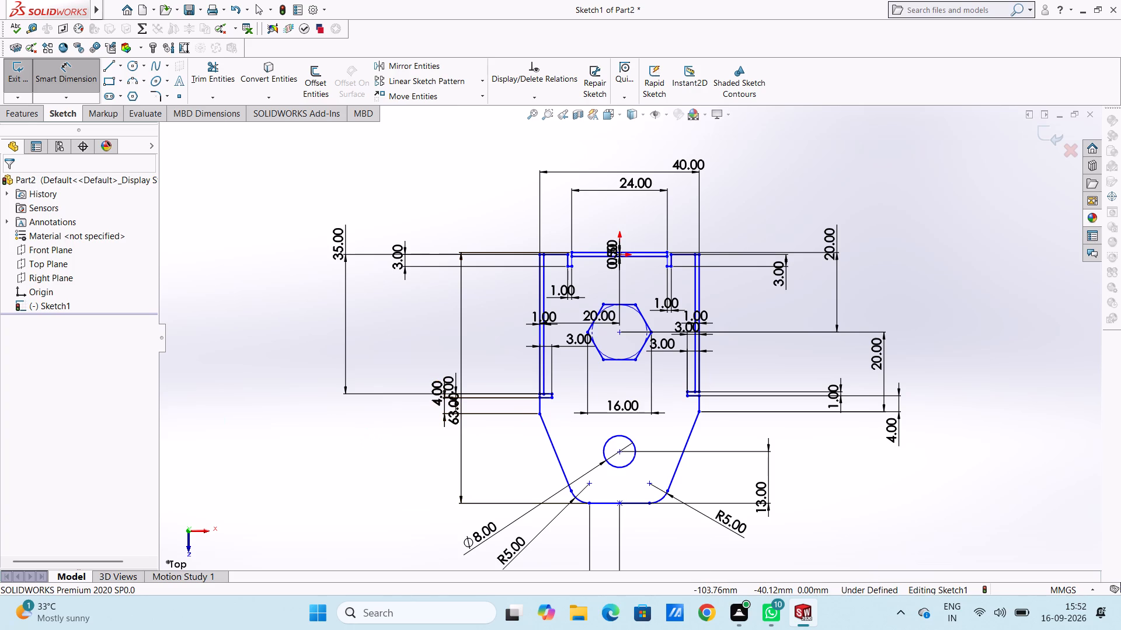
Start a Boss-Extrude of the sketch, selecting the outer contour, the main plate region and the thin top, left and right strip regions.
left_click(22, 118)
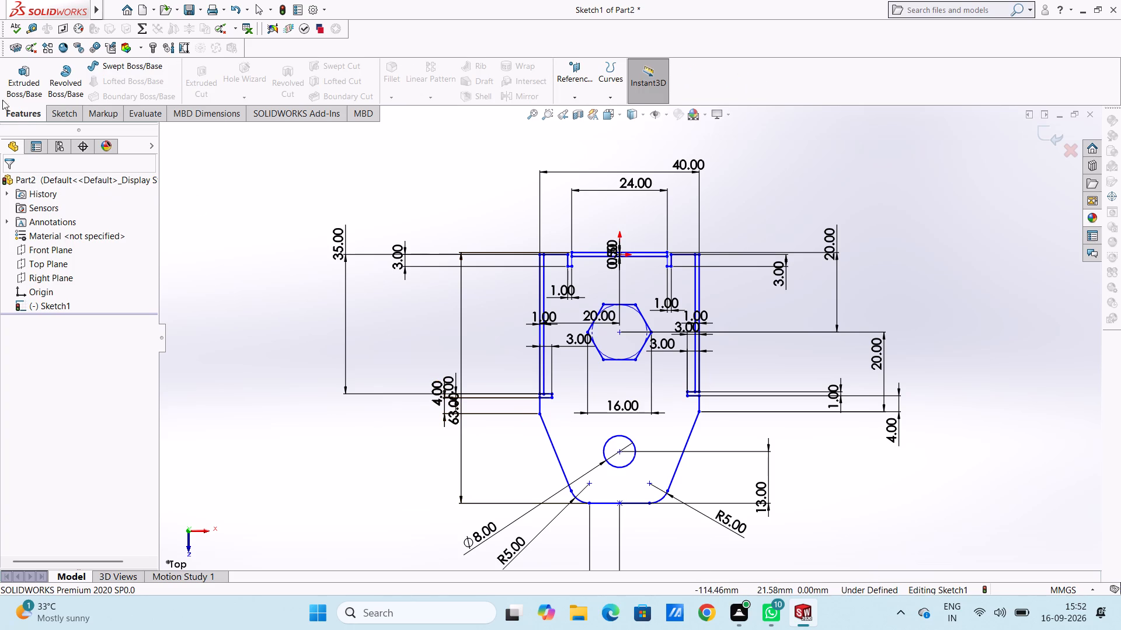
left_click(16, 78)
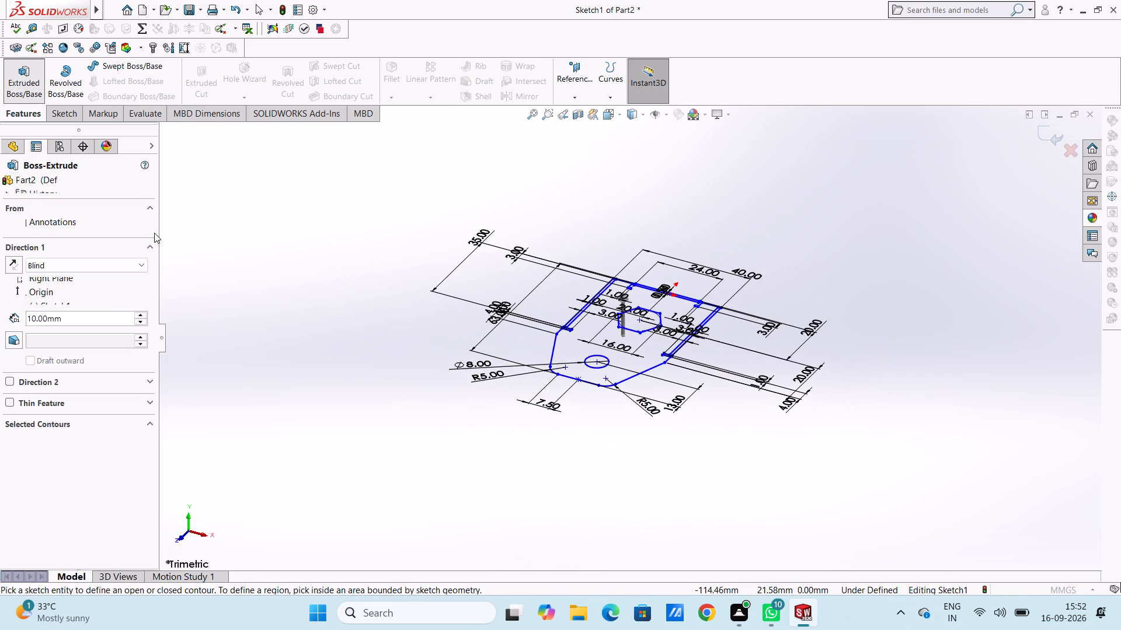
left_click(557, 348)
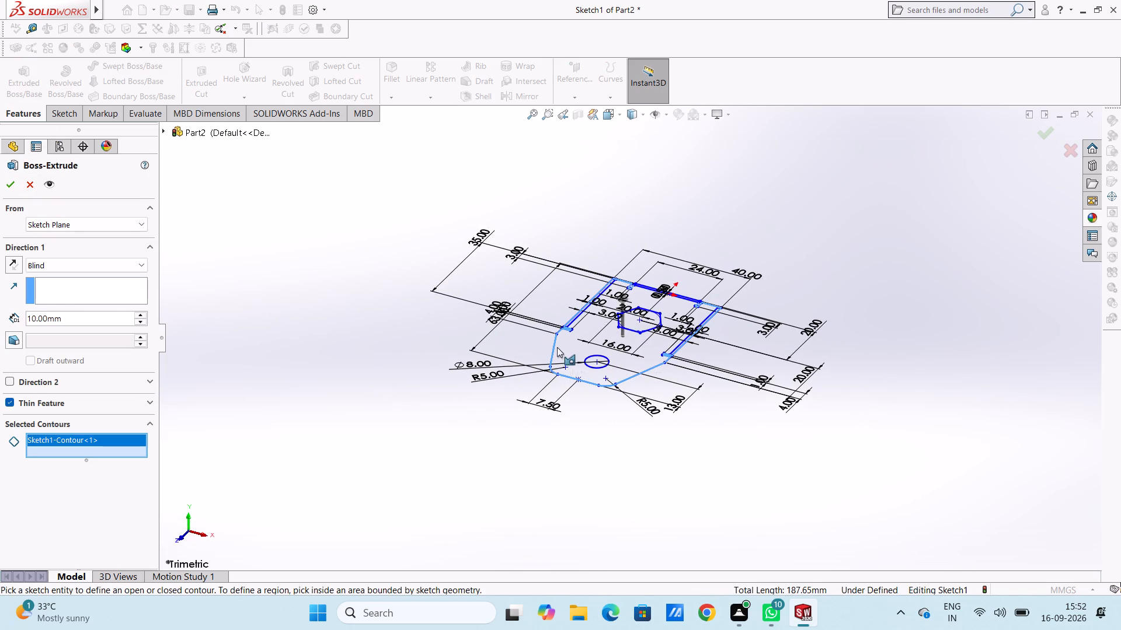
left_click(576, 338)
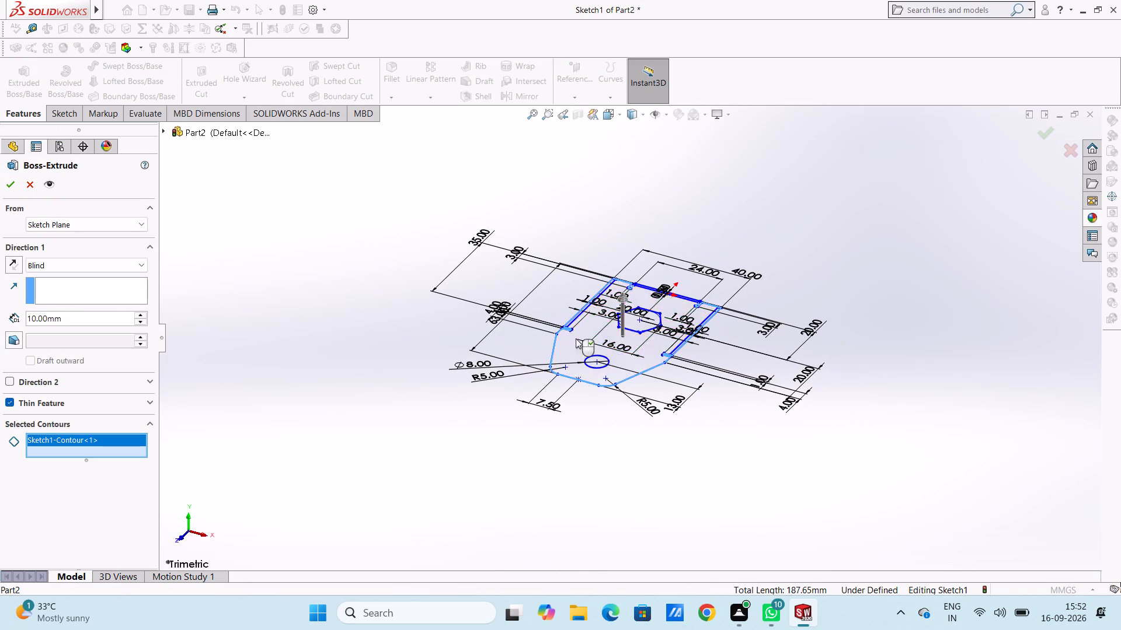
scroll(671, 258, "down", 4)
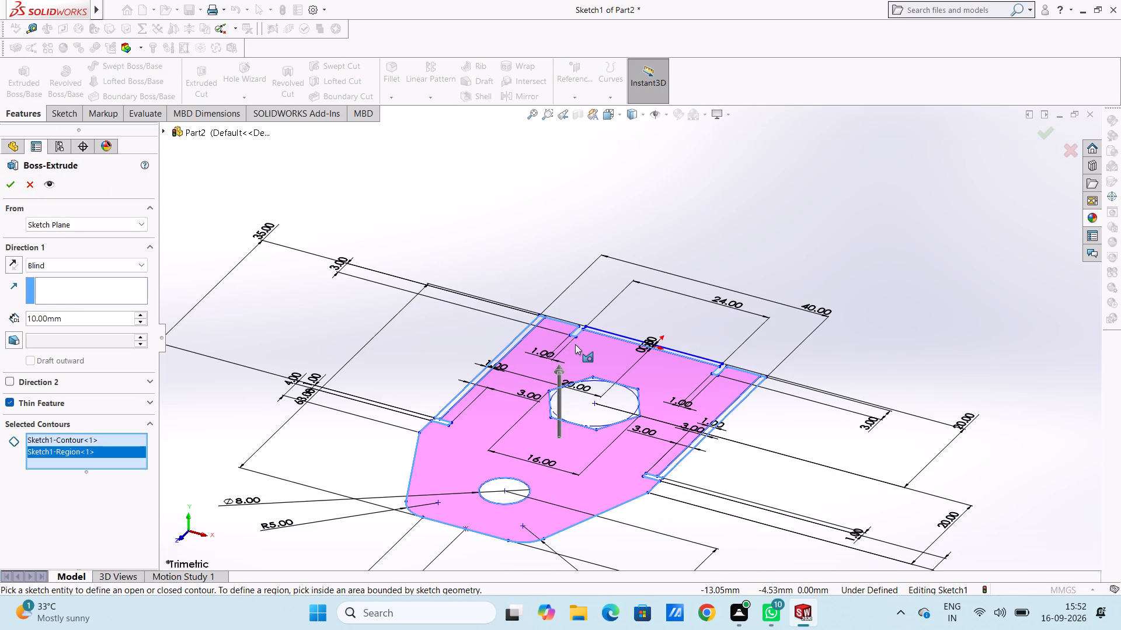
scroll(578, 335, "down", 4)
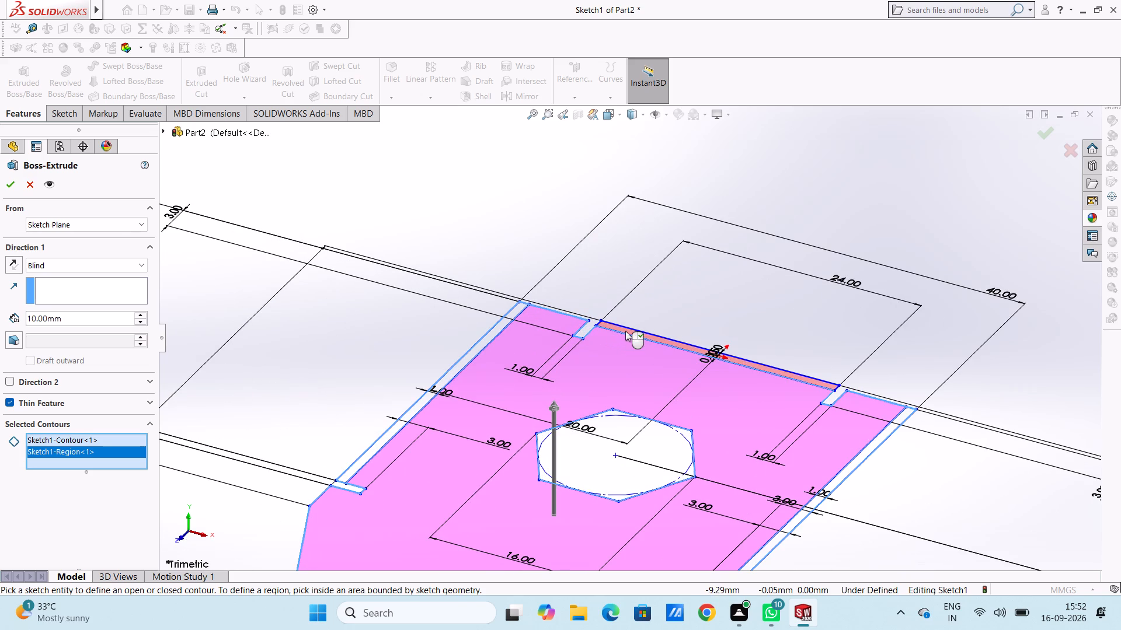
left_click(626, 330)
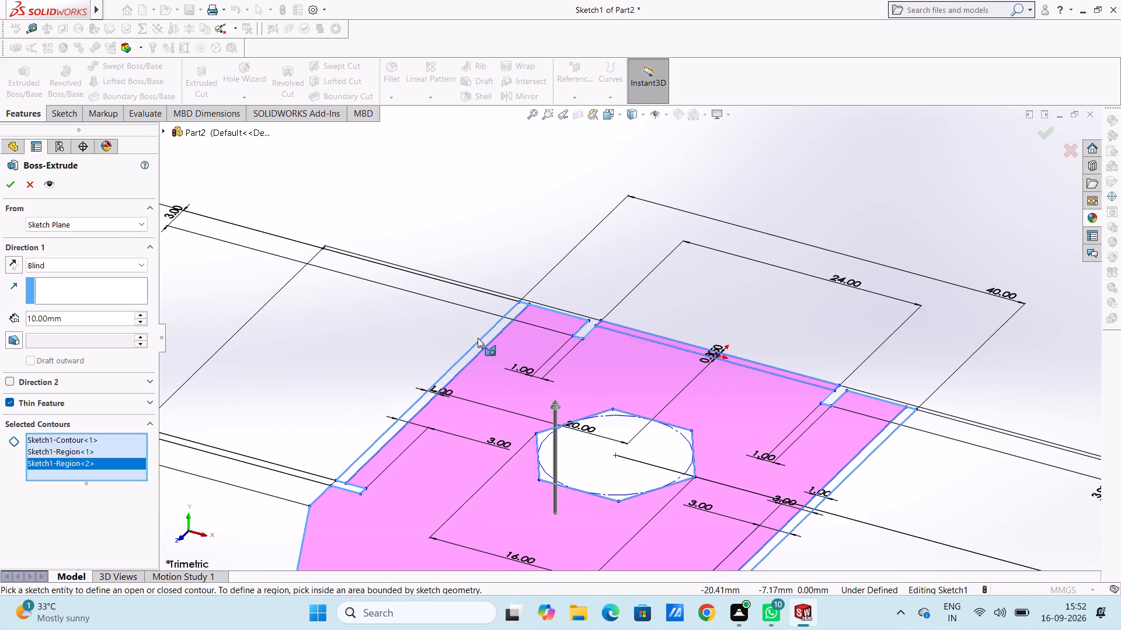
left_click(482, 342)
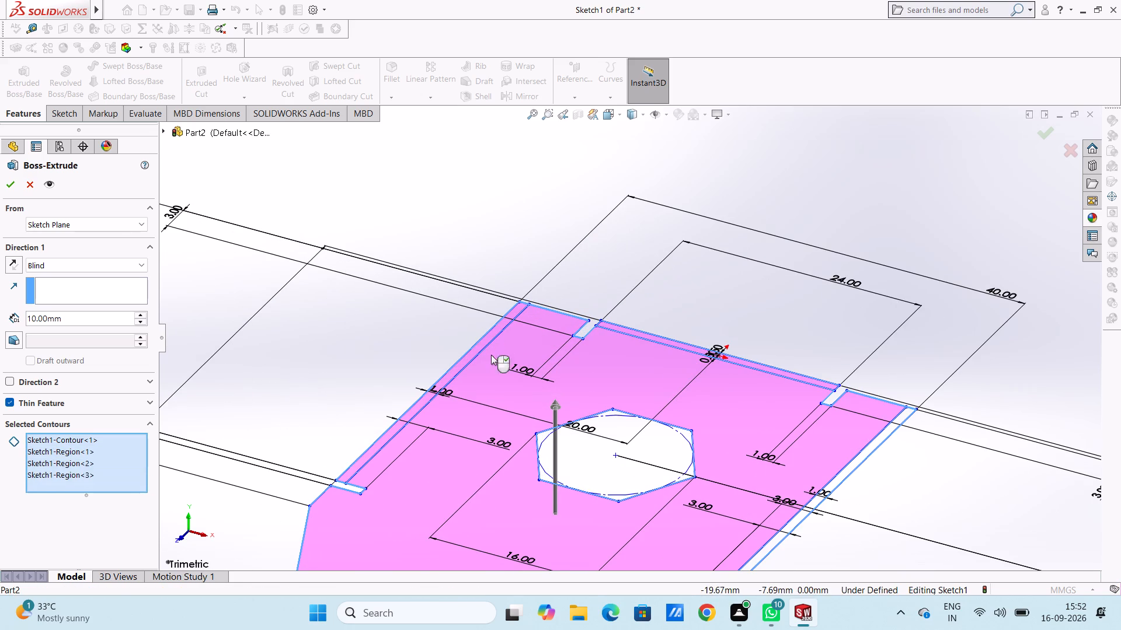
scroll(498, 365, "up", 4)
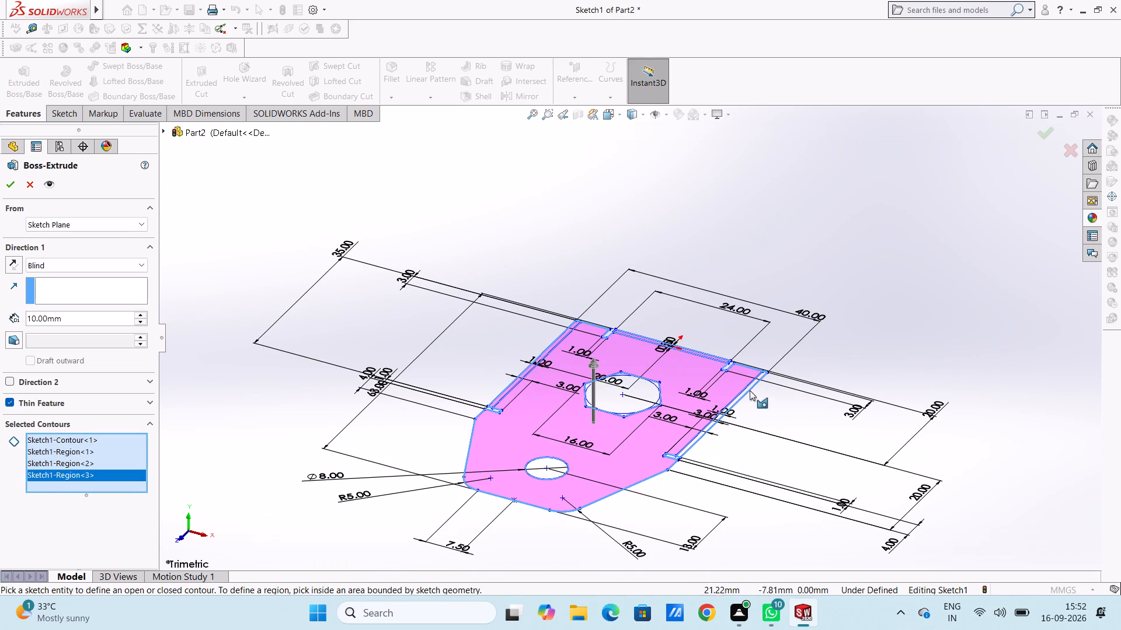
scroll(743, 391, "down", 8)
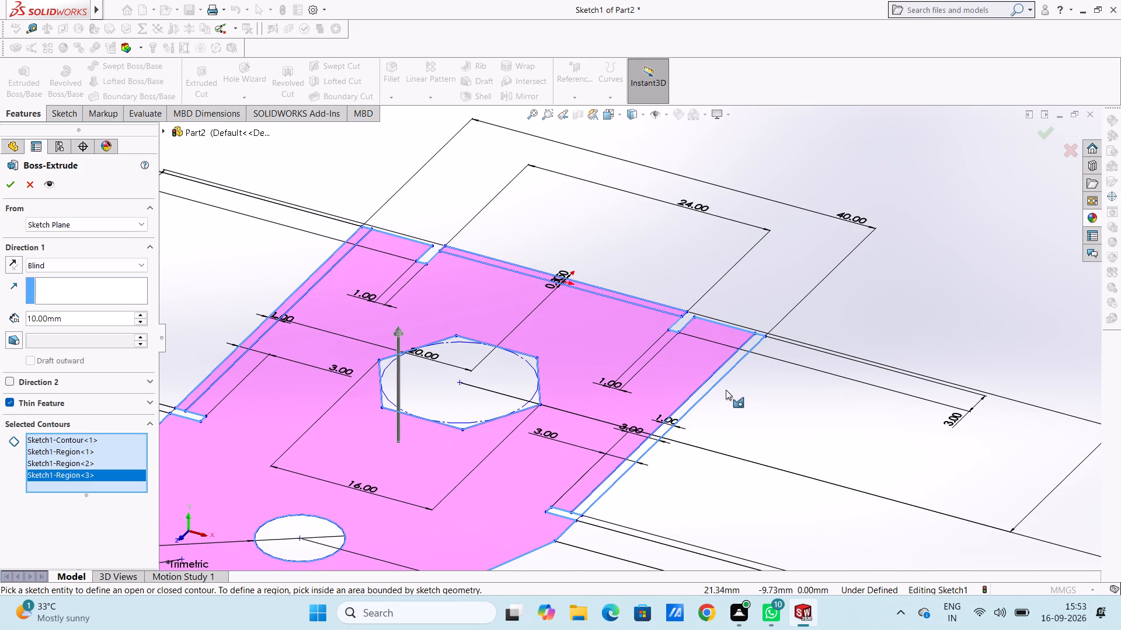
left_click(702, 393)
scroll(701, 393, "up", 4)
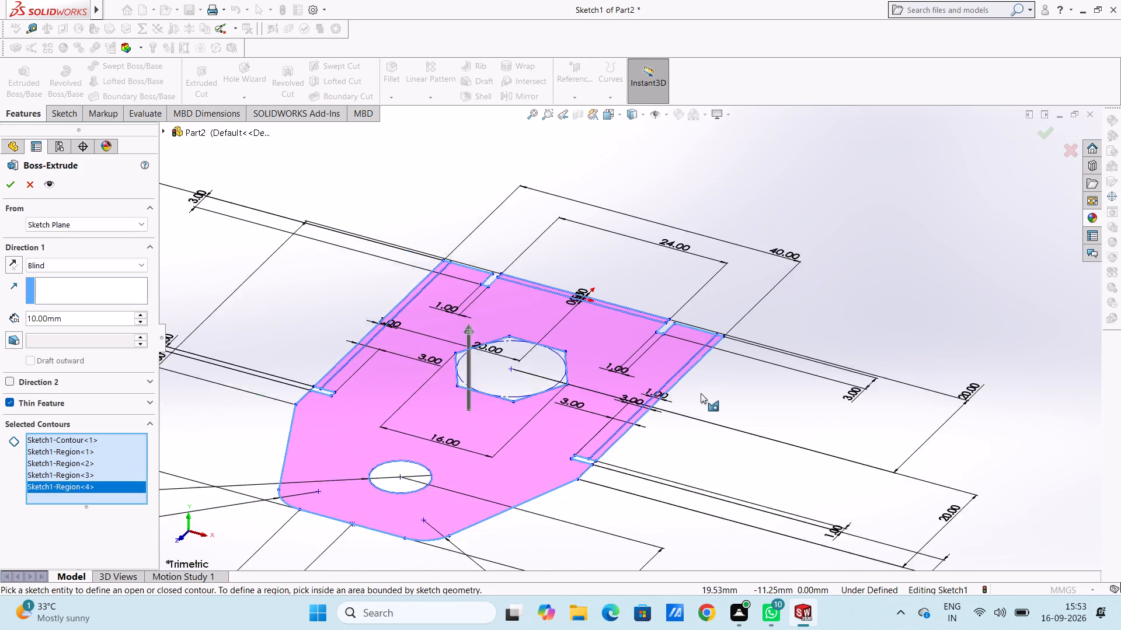
scroll(701, 393, "up", 1)
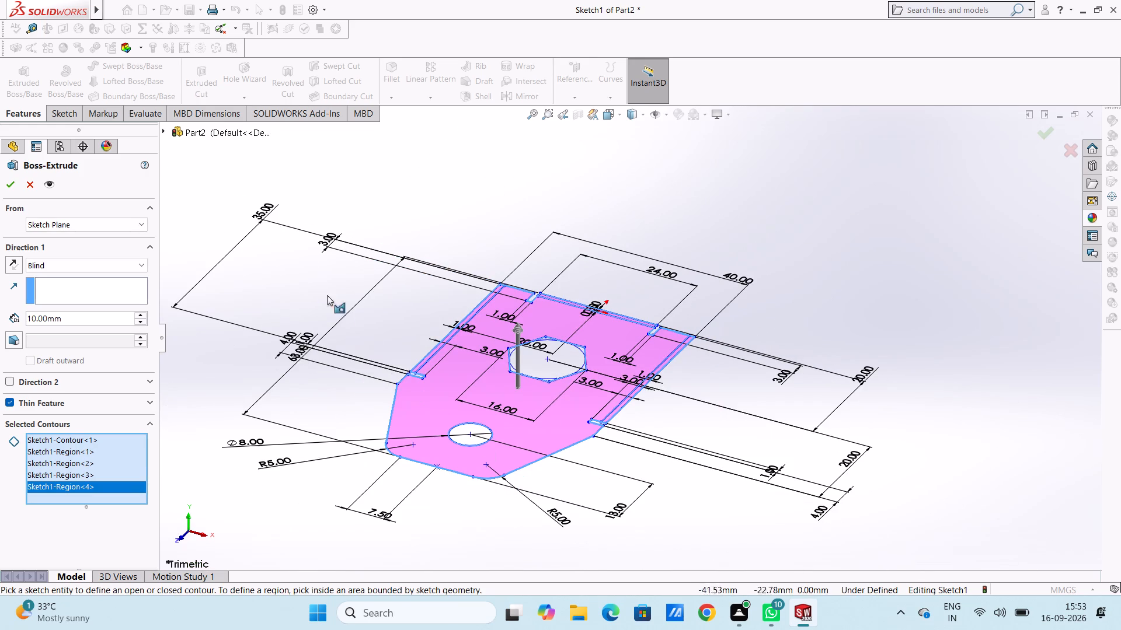
Set the blind extrusion depth to 1 mm and try to create the extrusion from the selected contours.
double_click(99, 319)
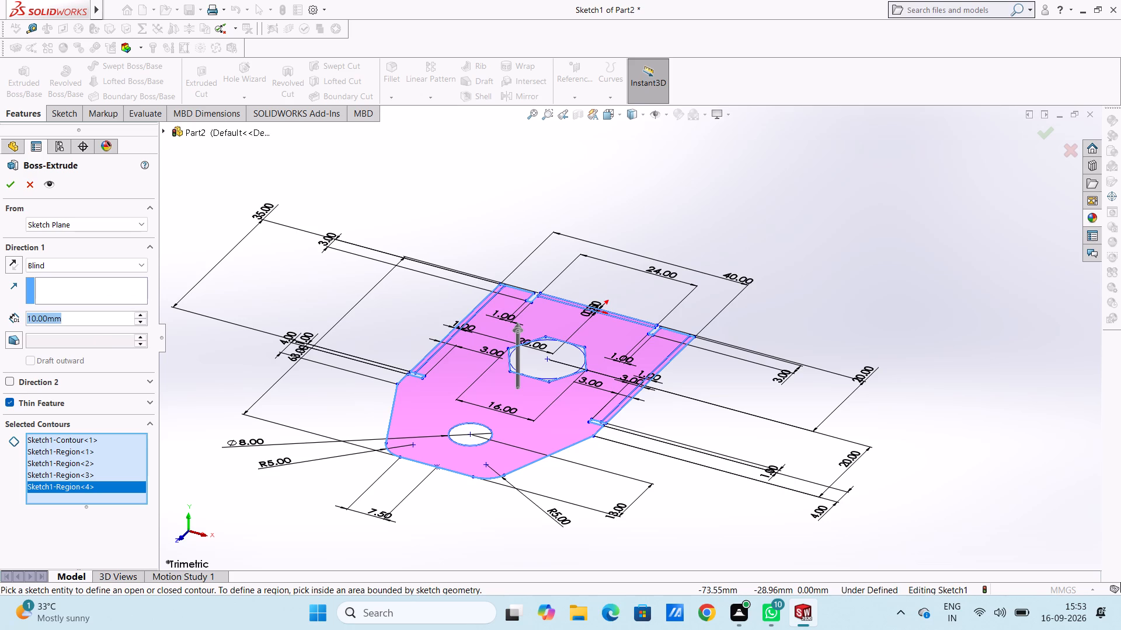
key("1")
key("Return")
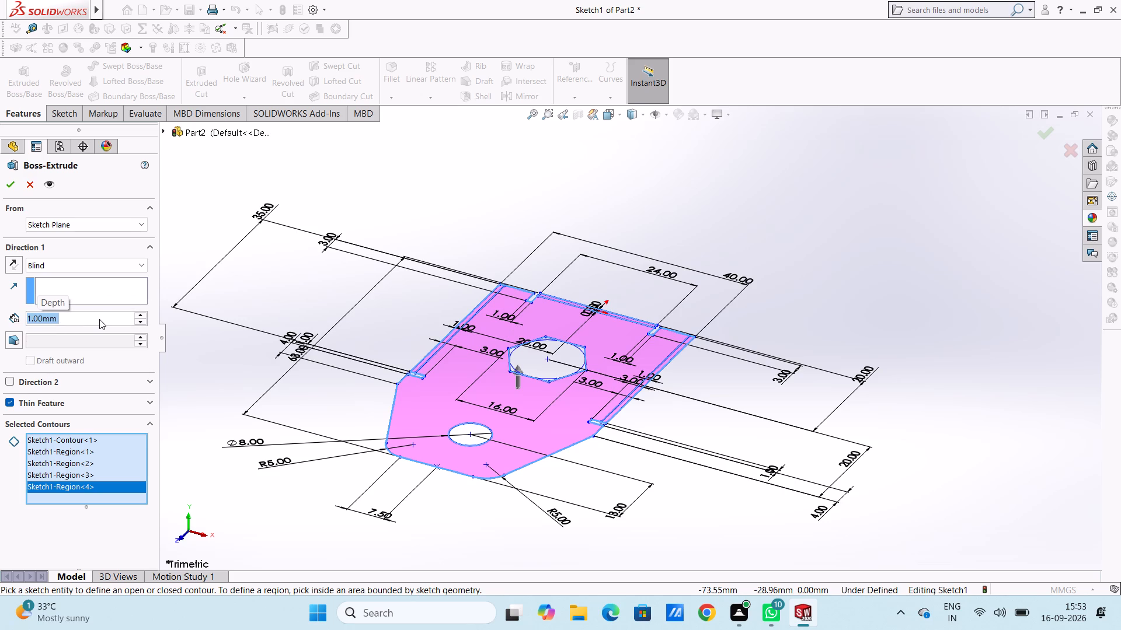
left_click(16, 264)
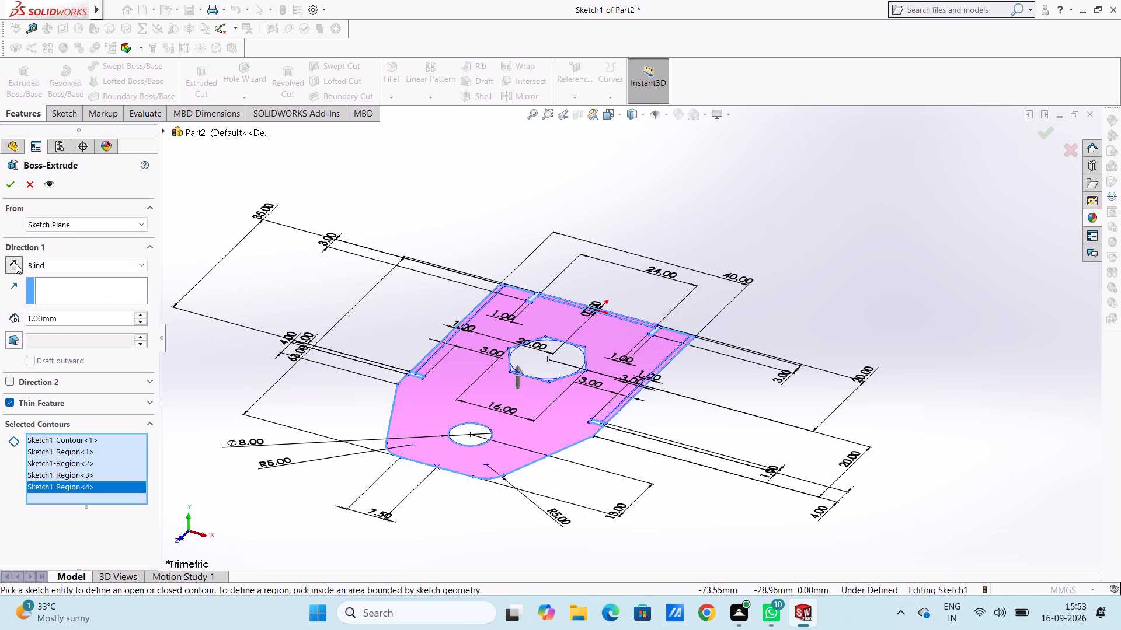
left_click(15, 265)
left_click(7, 181)
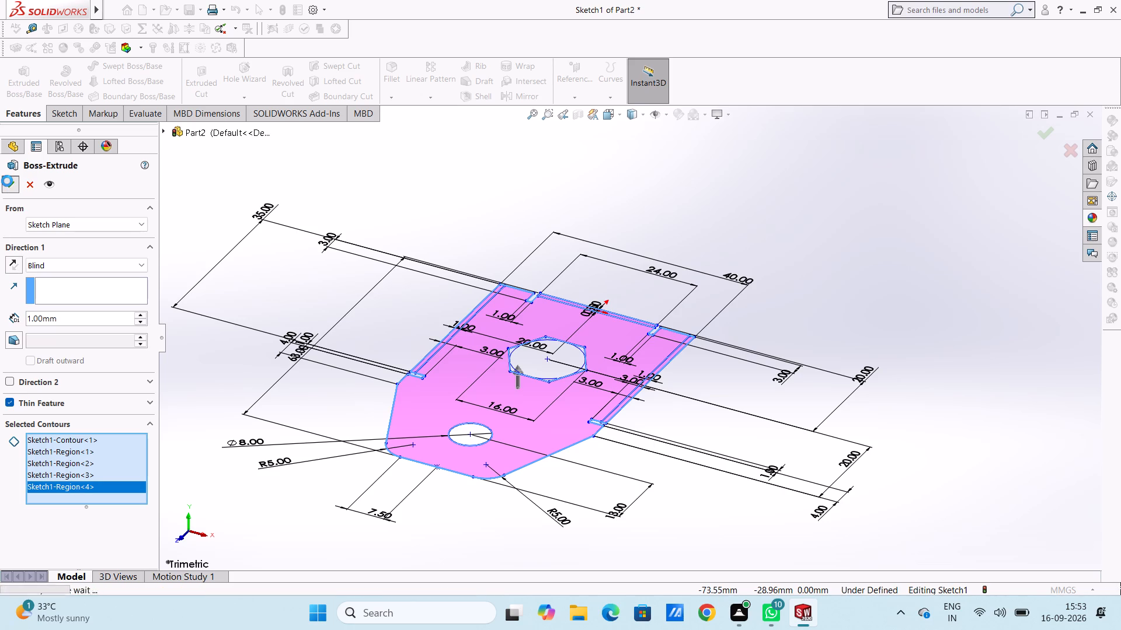
left_click(11, 189)
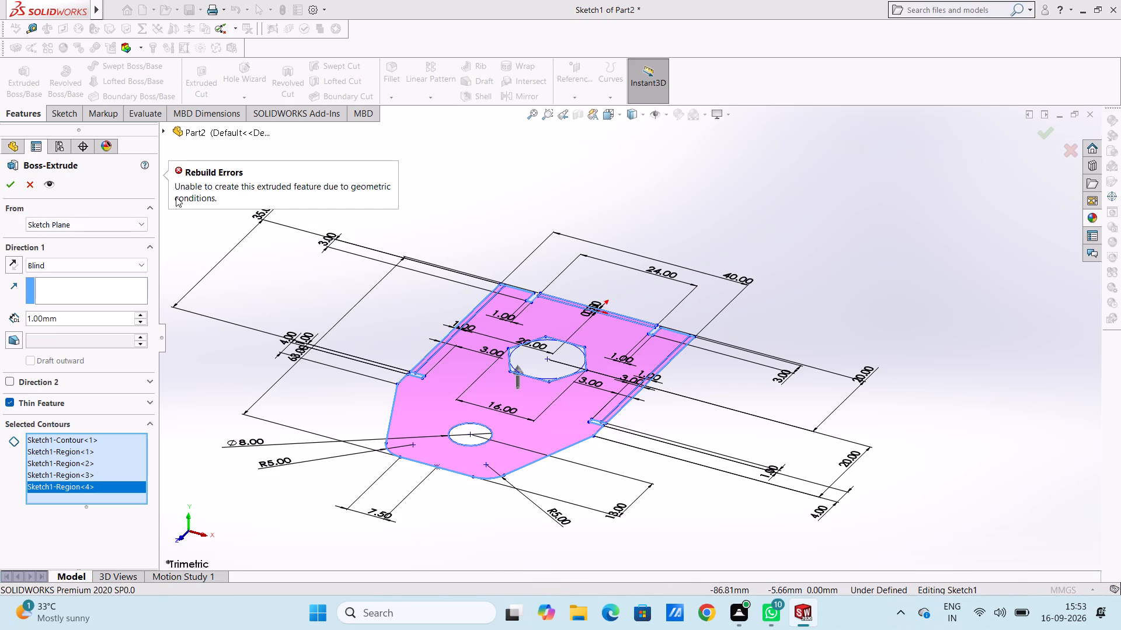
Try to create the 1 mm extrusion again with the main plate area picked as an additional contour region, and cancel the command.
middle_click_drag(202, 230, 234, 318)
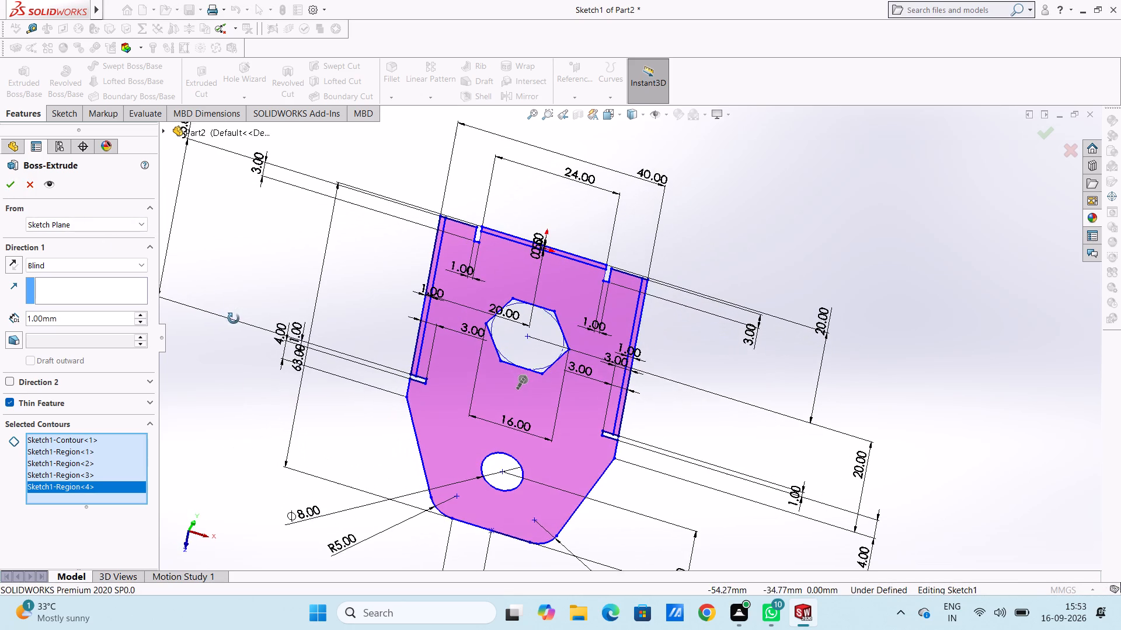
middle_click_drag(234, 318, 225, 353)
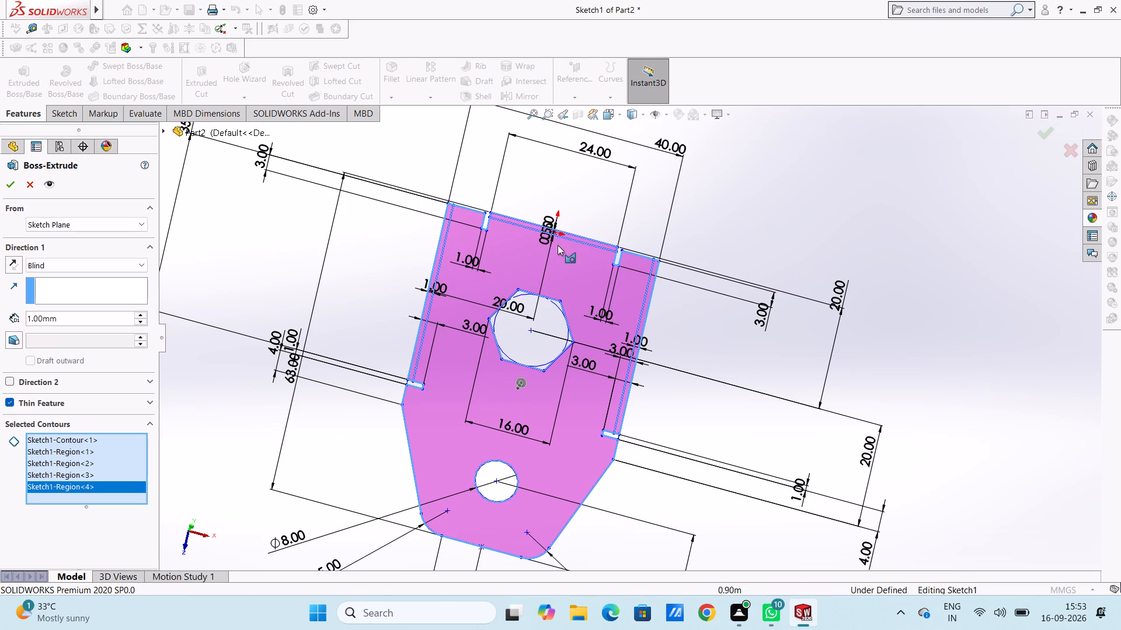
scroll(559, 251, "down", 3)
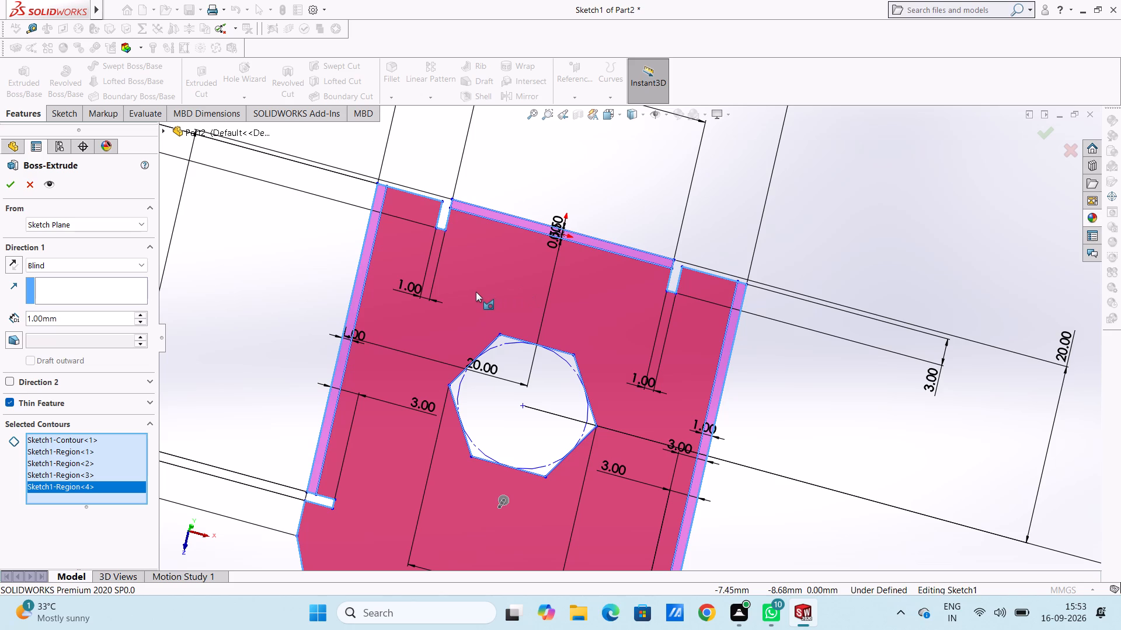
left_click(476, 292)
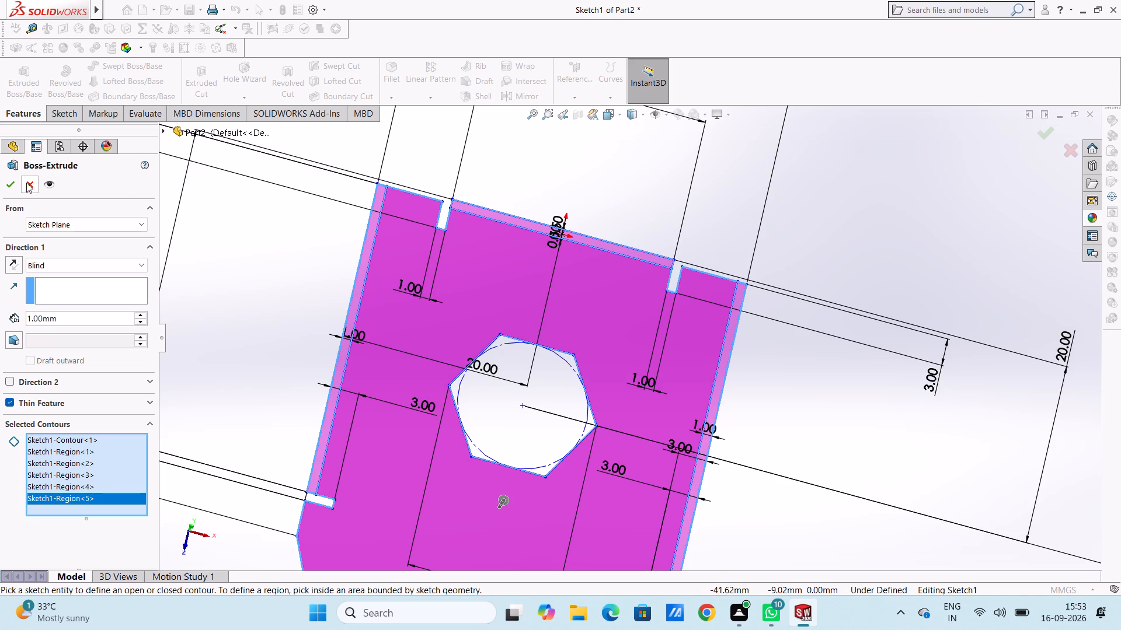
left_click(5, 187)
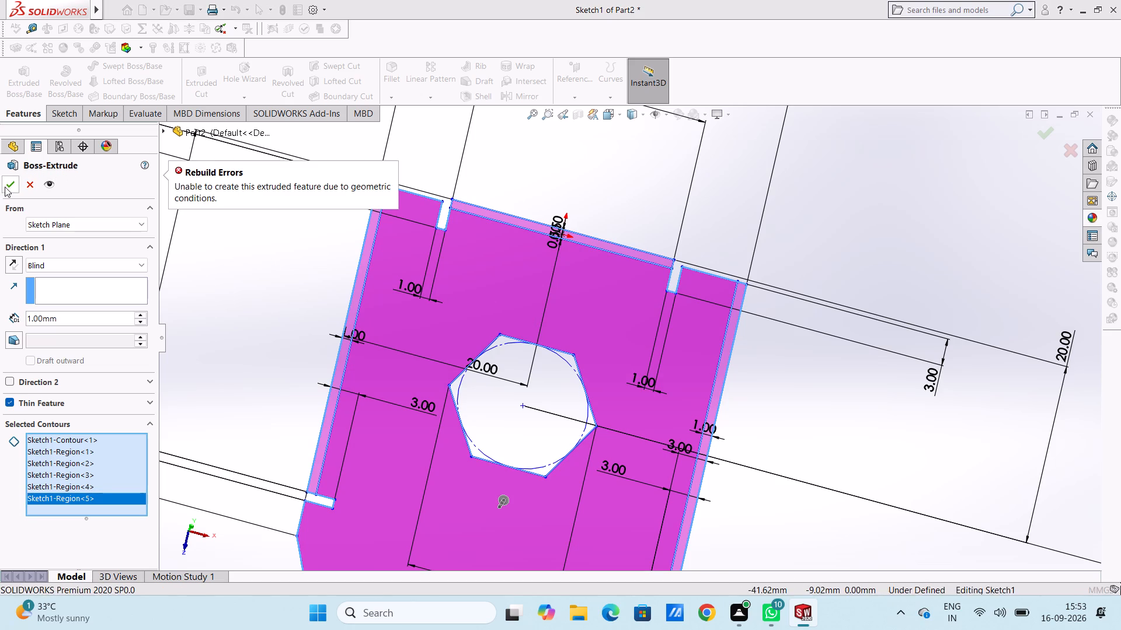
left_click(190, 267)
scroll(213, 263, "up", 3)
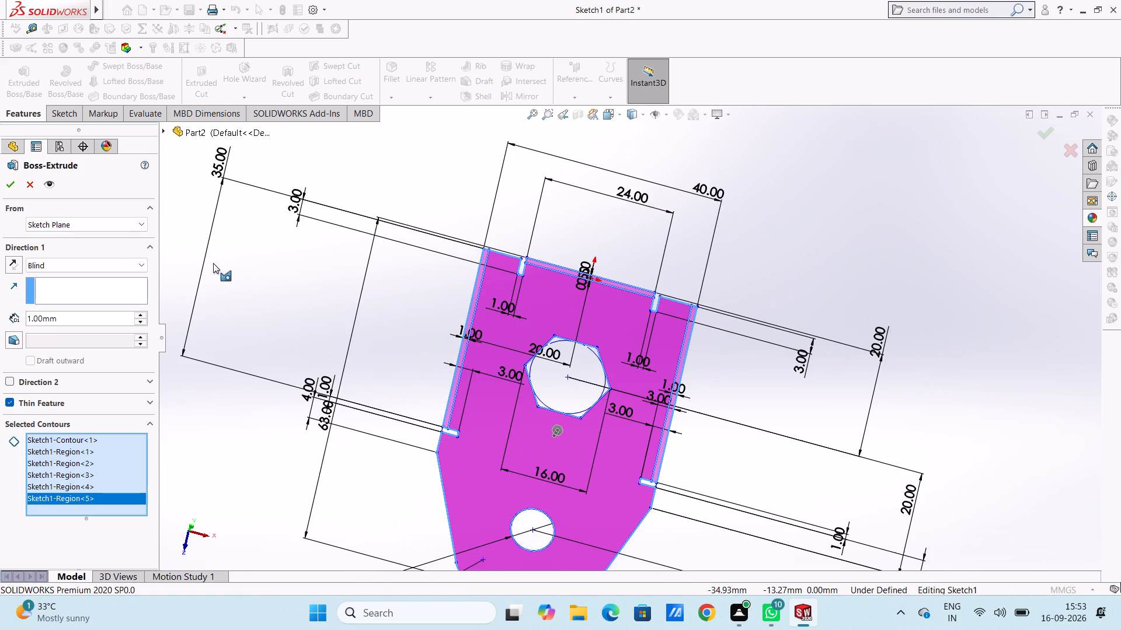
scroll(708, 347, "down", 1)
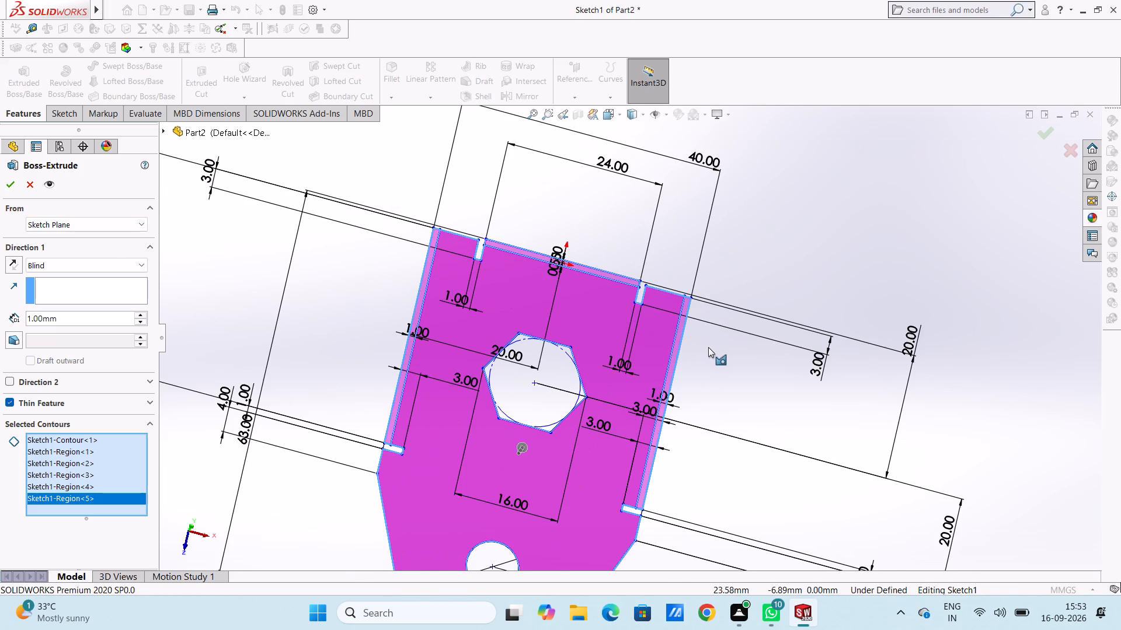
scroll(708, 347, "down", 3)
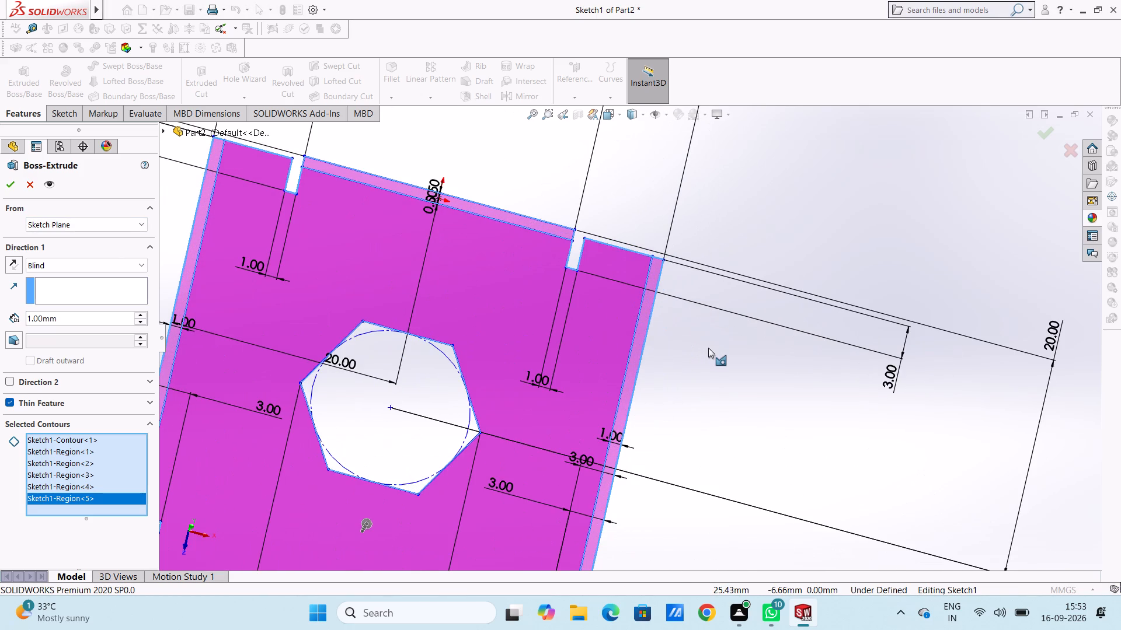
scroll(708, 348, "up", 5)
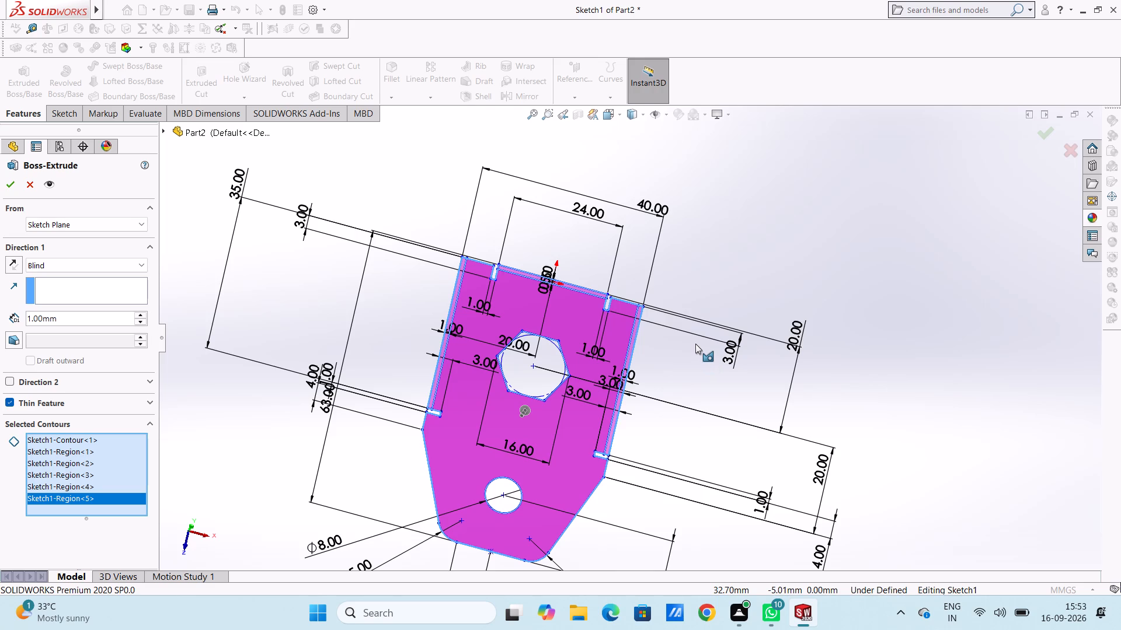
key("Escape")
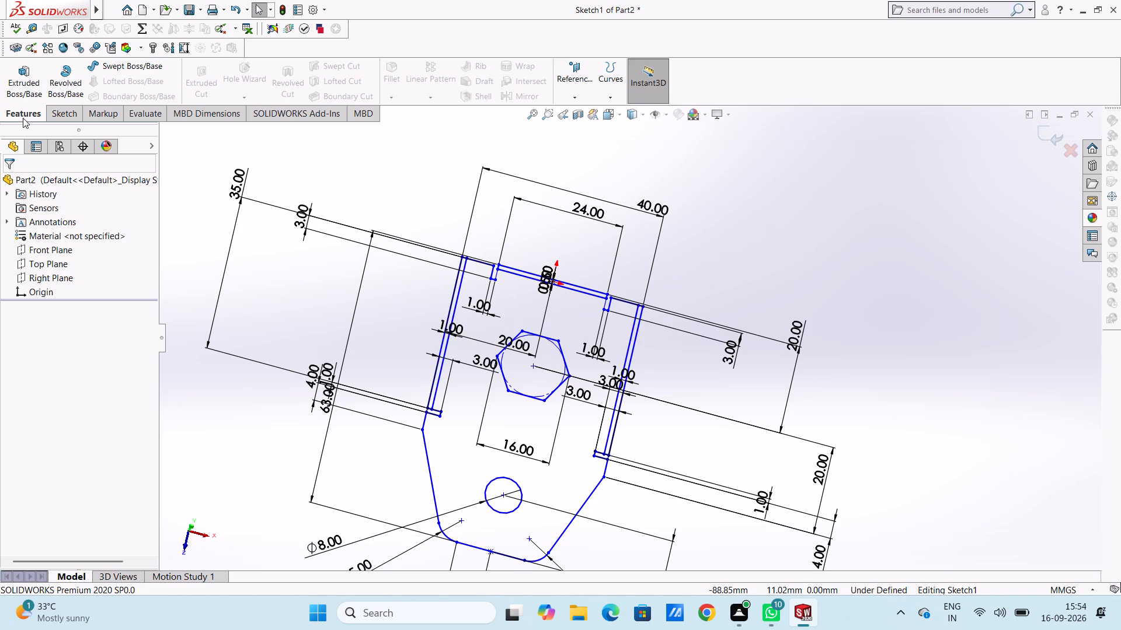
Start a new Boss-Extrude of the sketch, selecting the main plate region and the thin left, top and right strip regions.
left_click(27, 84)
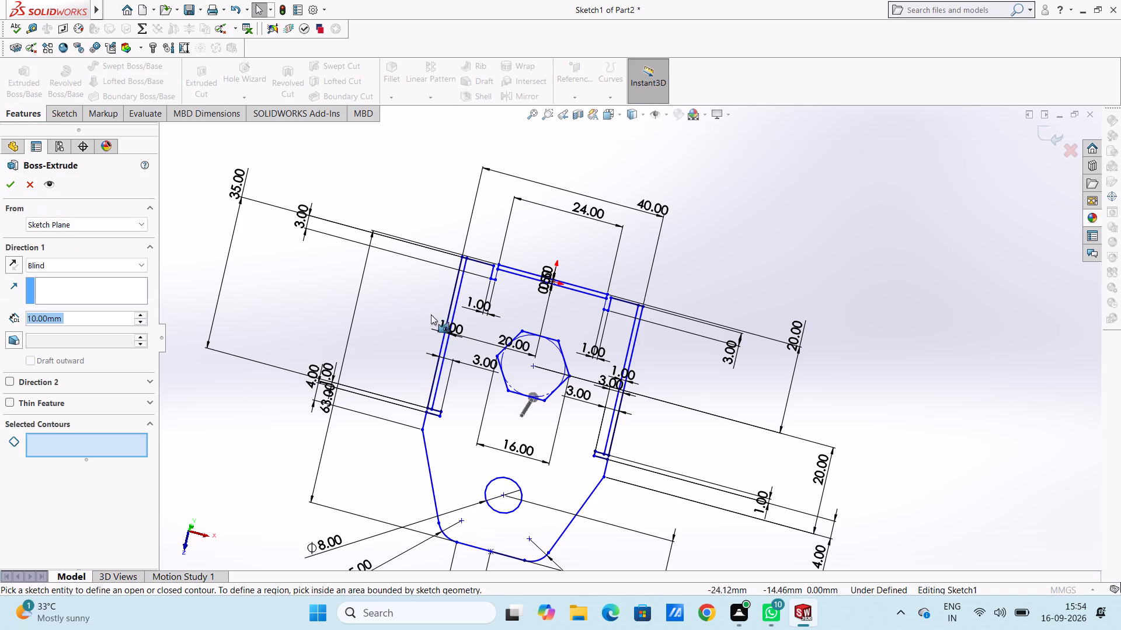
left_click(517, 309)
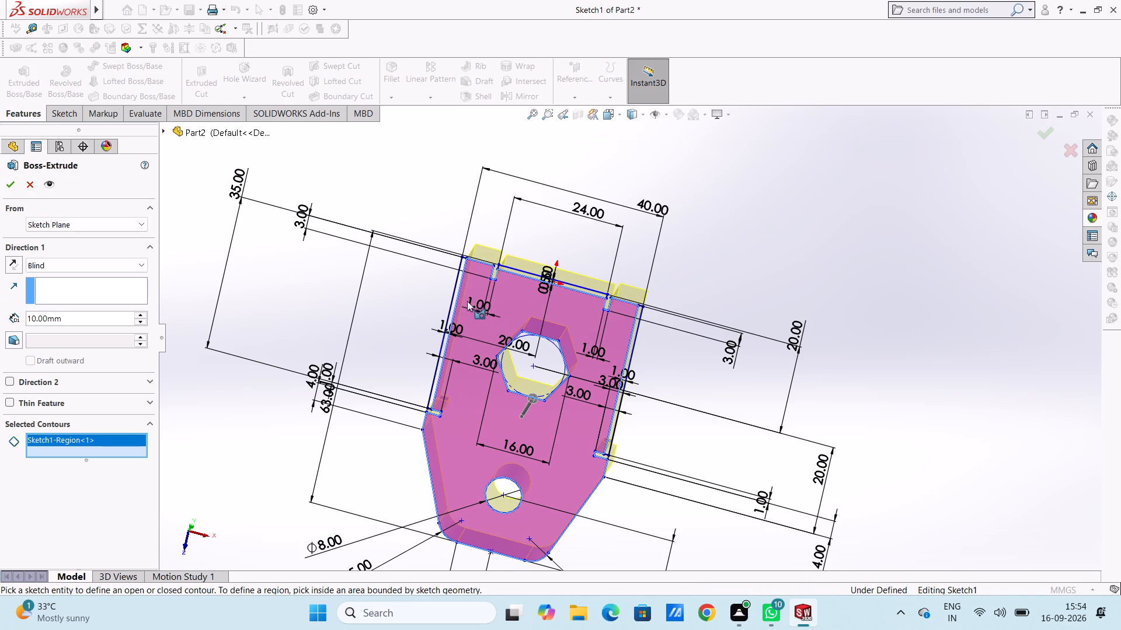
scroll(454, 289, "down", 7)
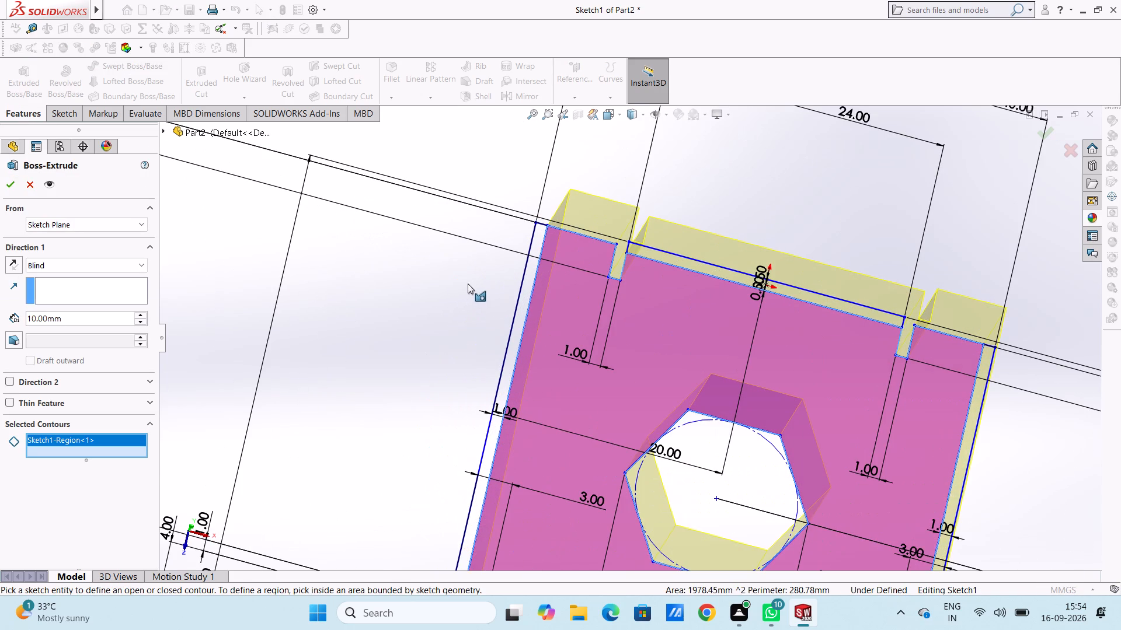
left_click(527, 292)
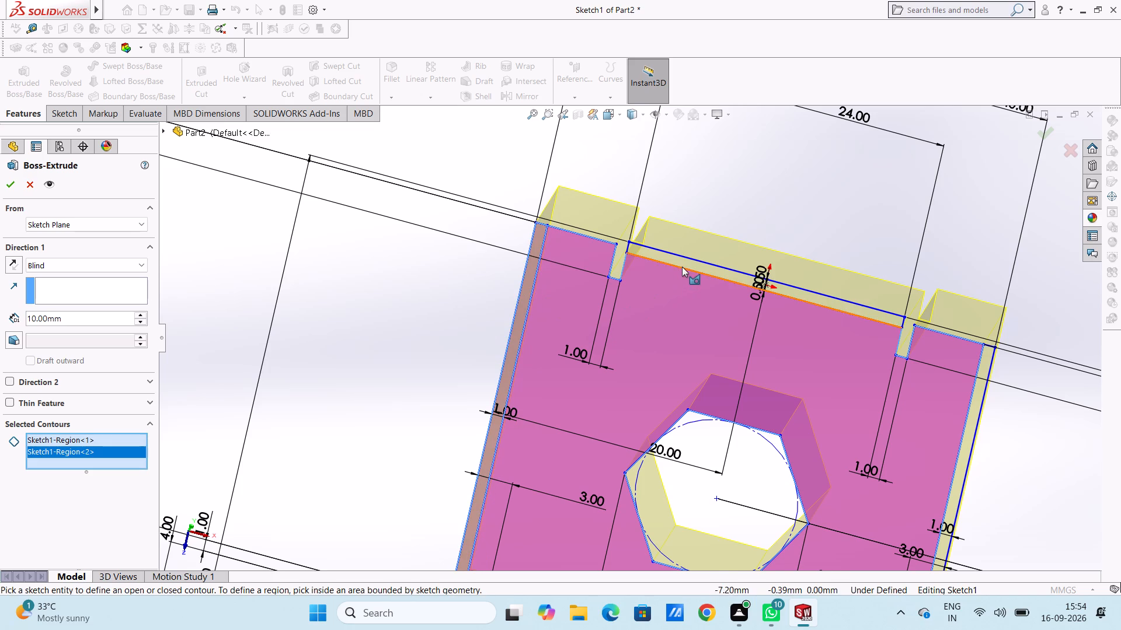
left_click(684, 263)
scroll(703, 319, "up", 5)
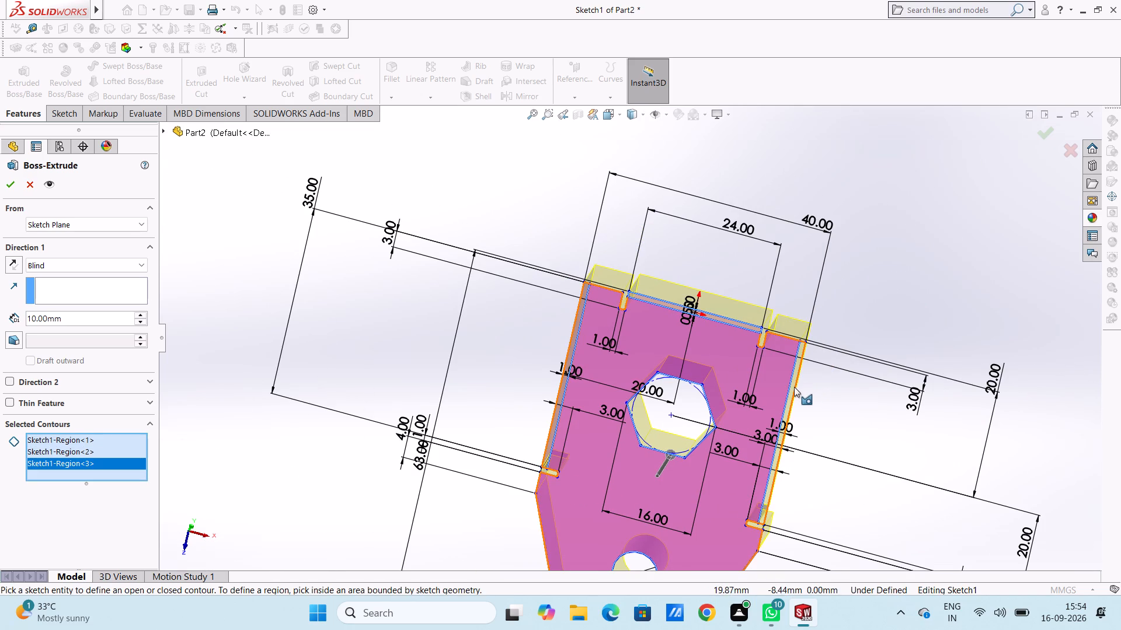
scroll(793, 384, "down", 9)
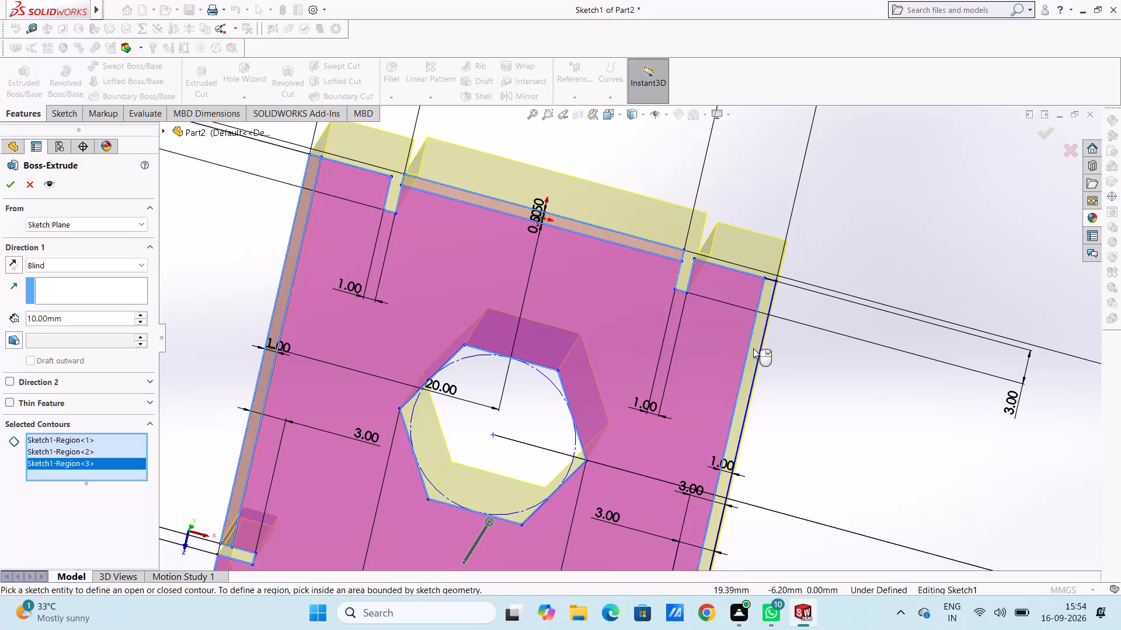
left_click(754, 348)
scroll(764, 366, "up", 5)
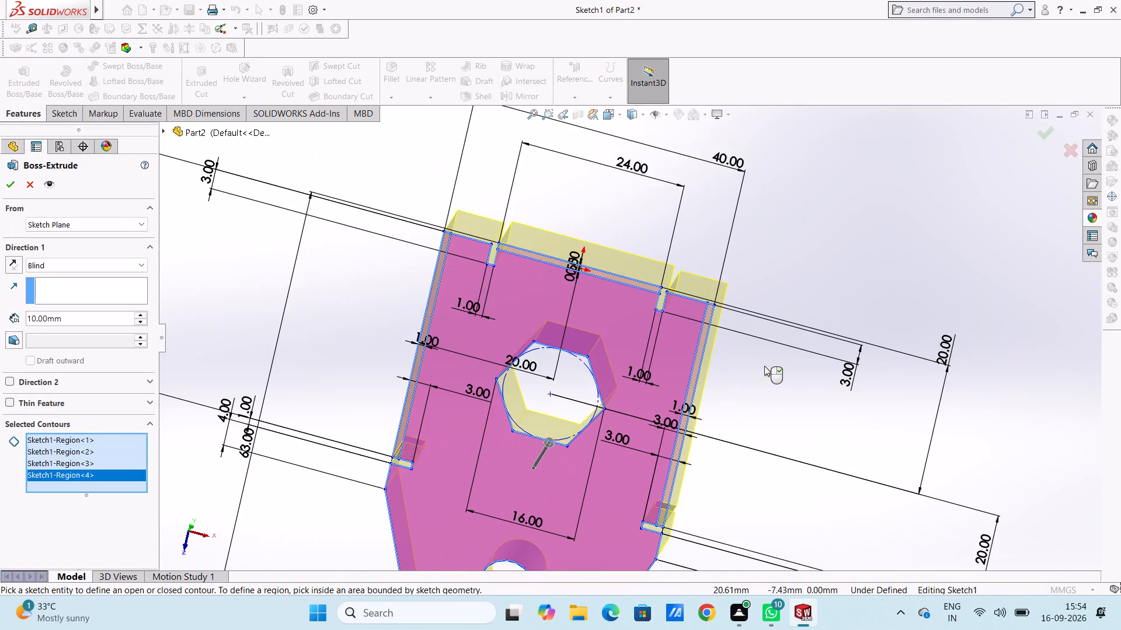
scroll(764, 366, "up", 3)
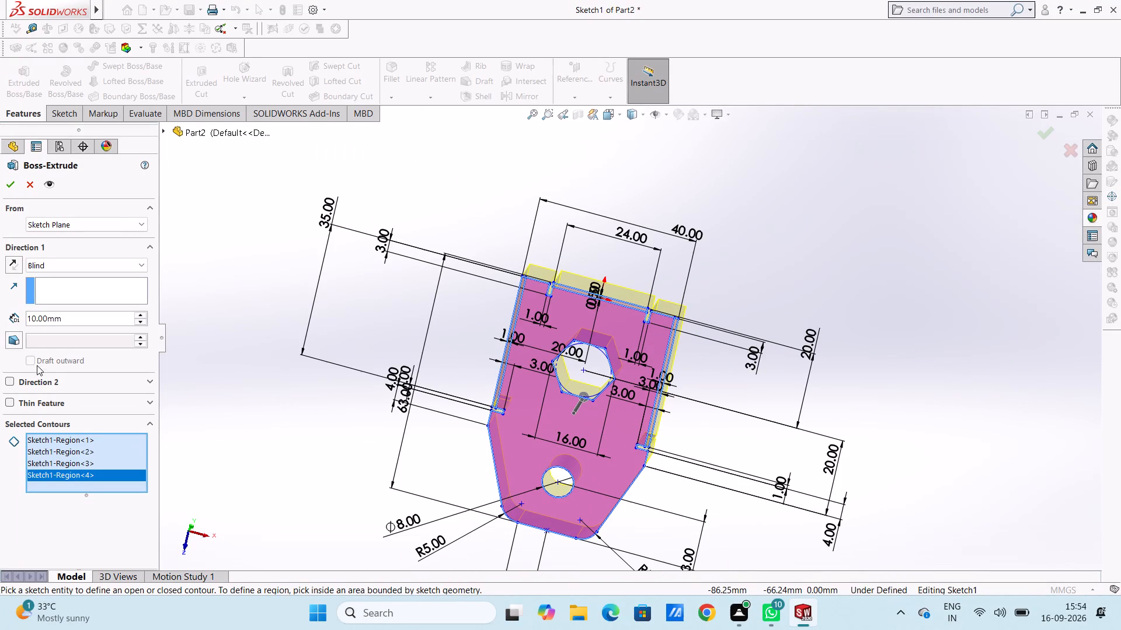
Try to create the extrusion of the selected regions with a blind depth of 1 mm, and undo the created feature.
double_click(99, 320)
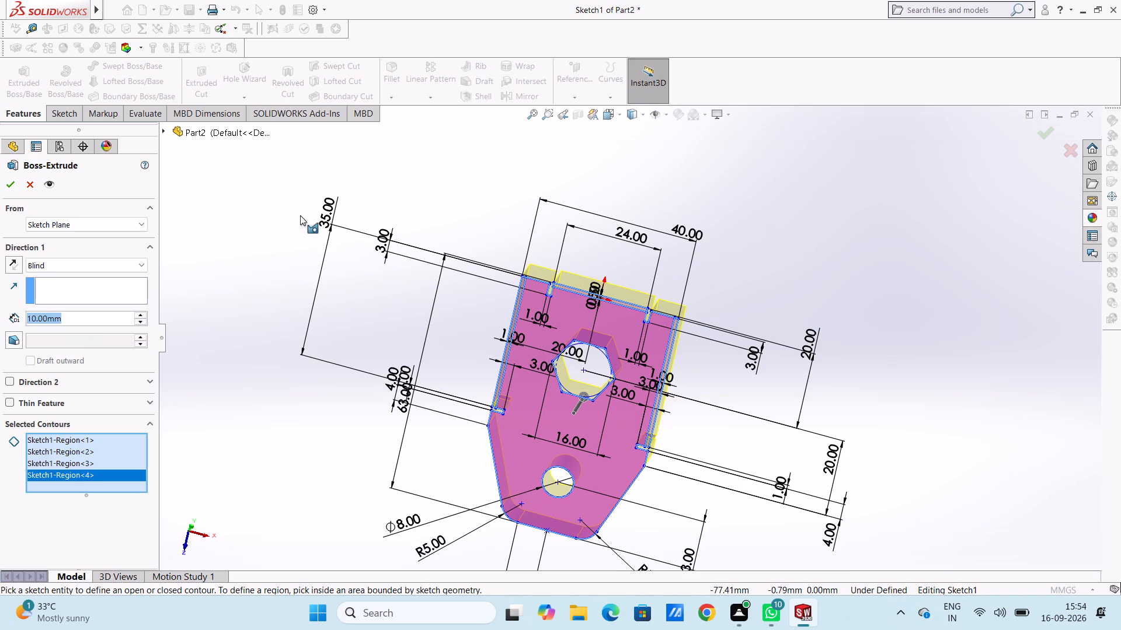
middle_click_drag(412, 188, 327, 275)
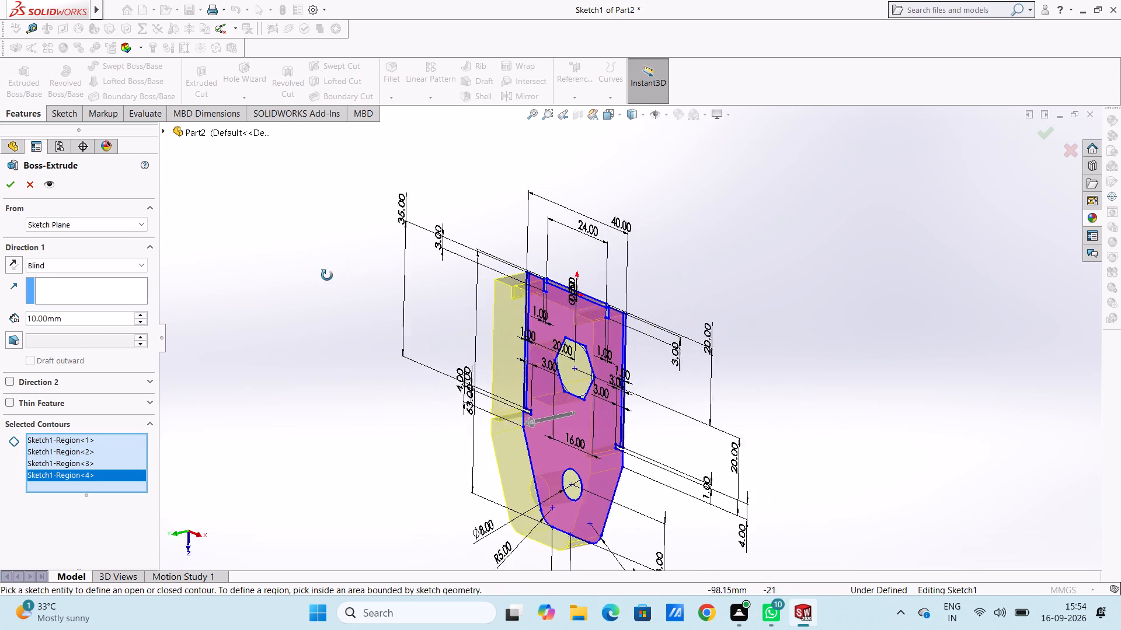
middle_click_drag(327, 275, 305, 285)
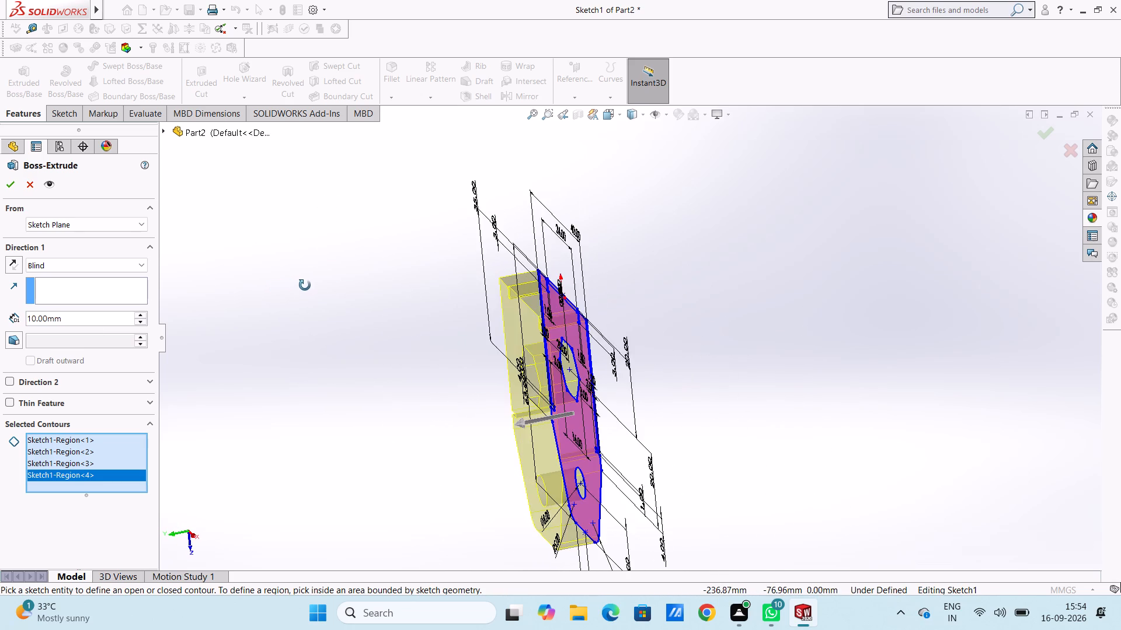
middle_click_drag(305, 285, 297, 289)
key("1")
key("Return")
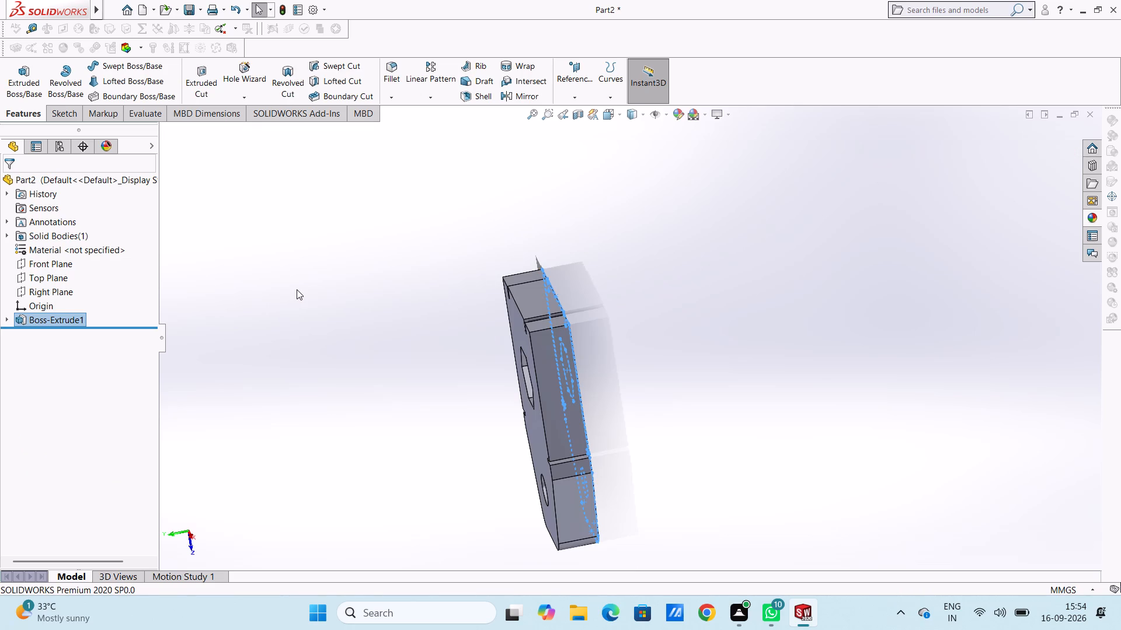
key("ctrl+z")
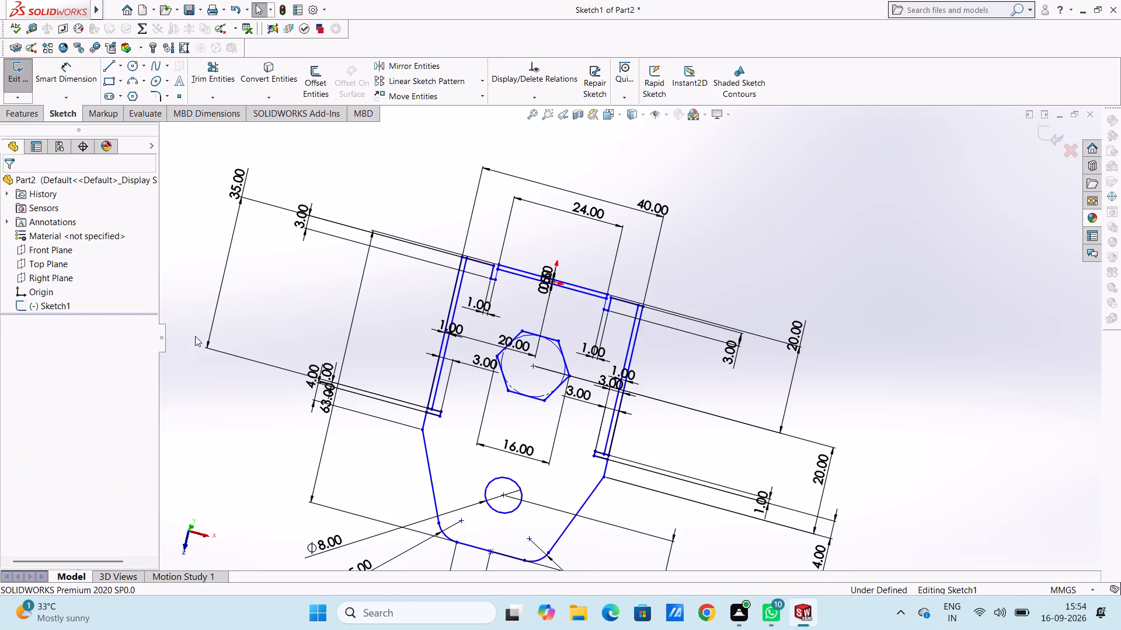
Restart the Boss-Extrude of the sketch with the main plate region and the thin left, top and right strip regions selected.
left_click(32, 111)
left_click(36, 76)
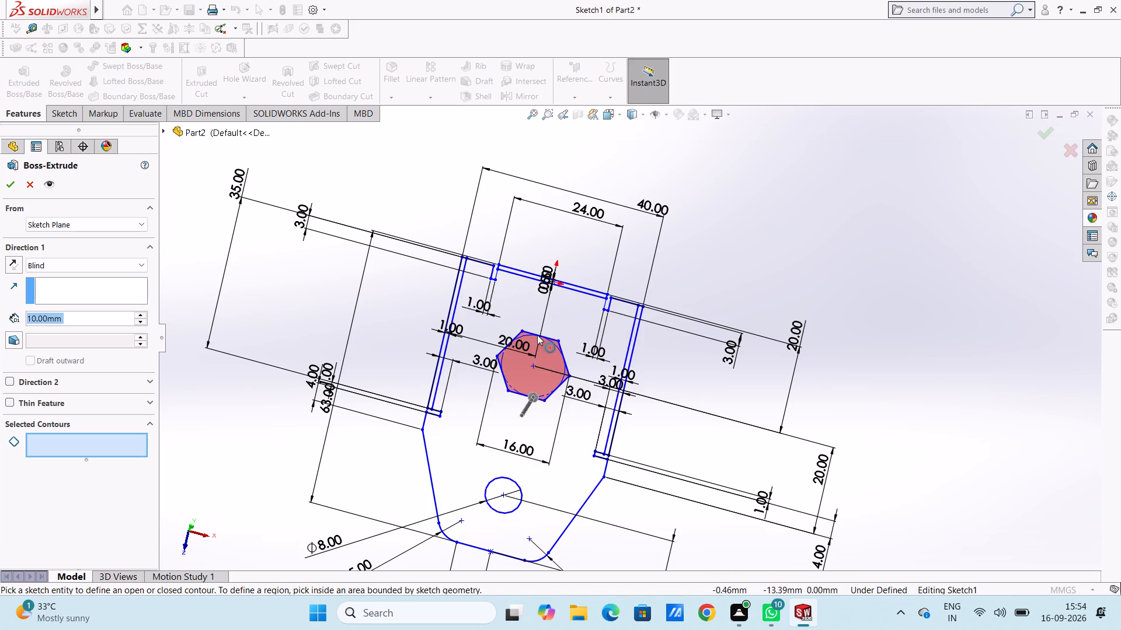
left_click(557, 319)
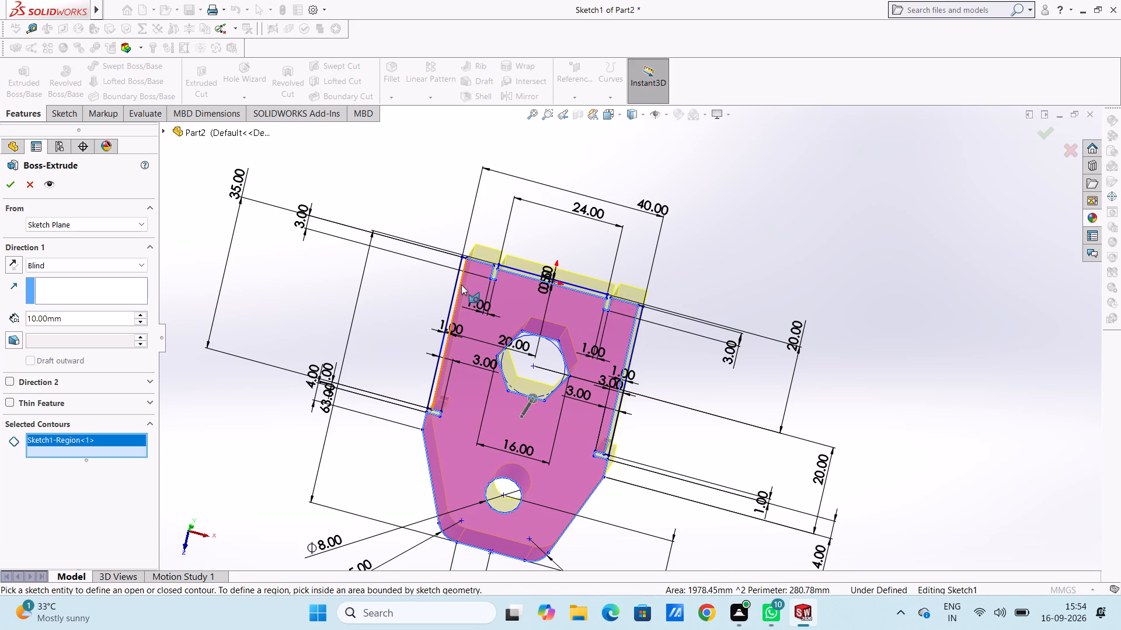
scroll(457, 285, "down", 7)
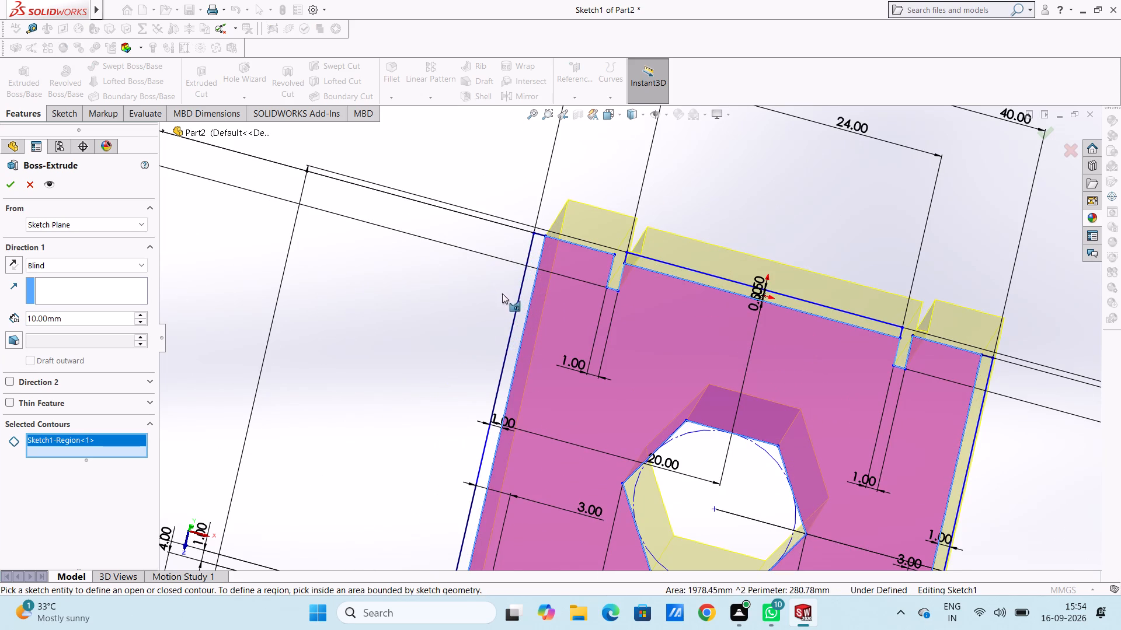
left_click(523, 301)
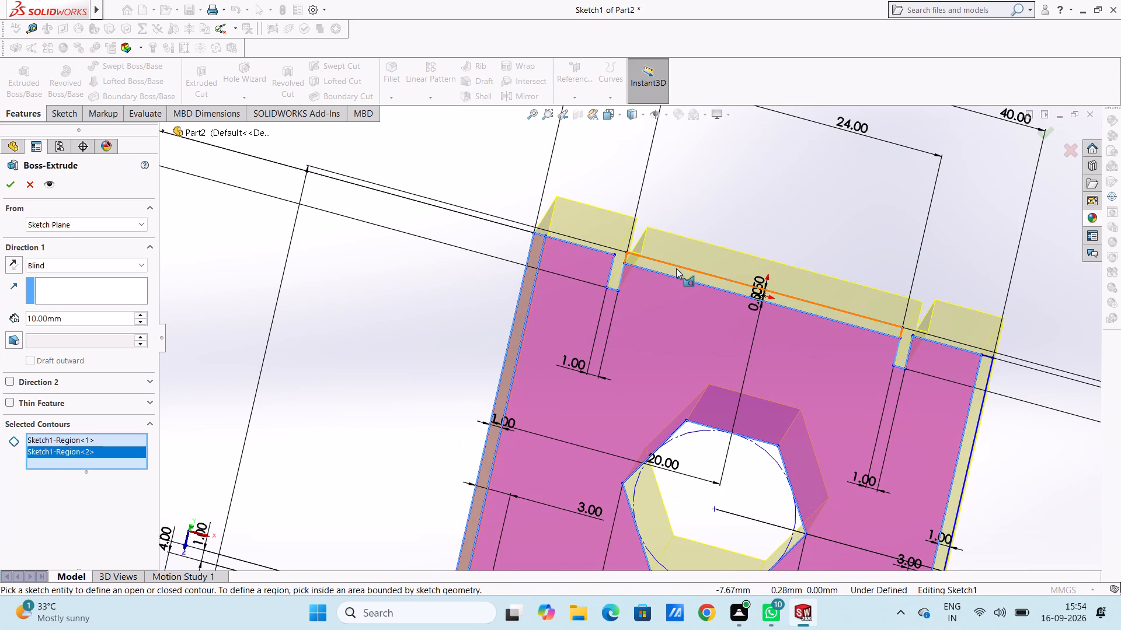
left_click(678, 271)
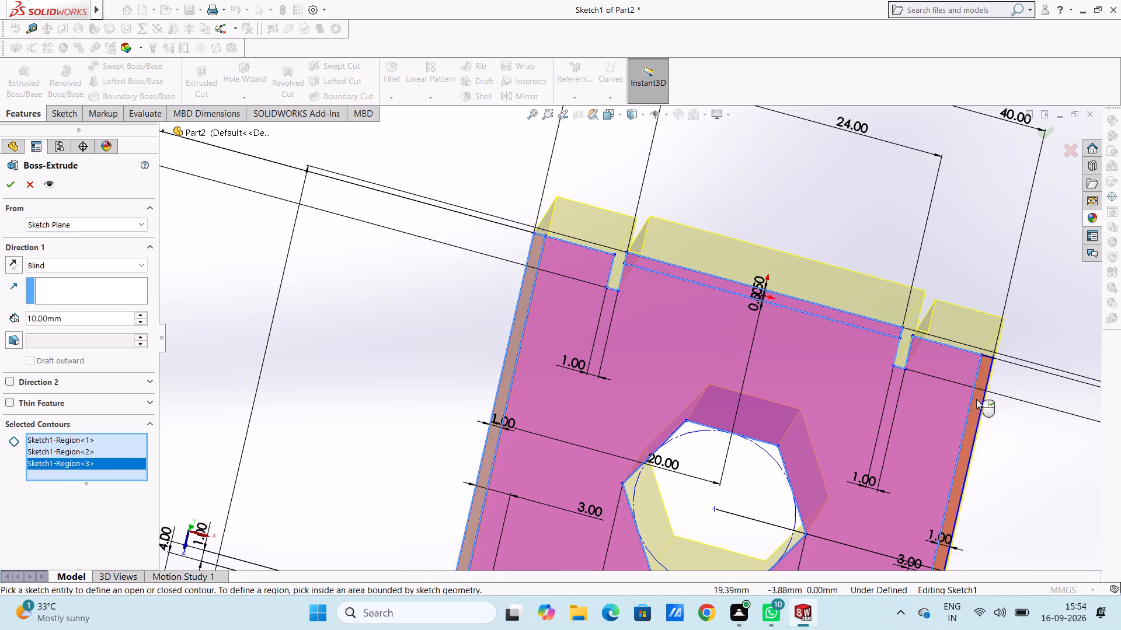
left_click(976, 399)
scroll(949, 407, "up", 9)
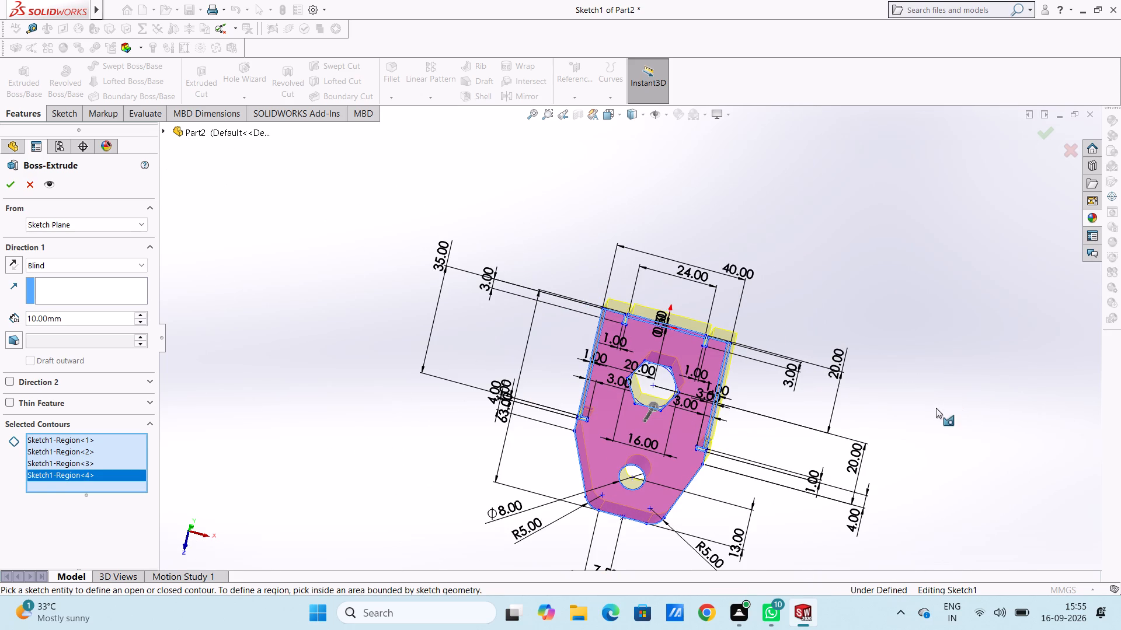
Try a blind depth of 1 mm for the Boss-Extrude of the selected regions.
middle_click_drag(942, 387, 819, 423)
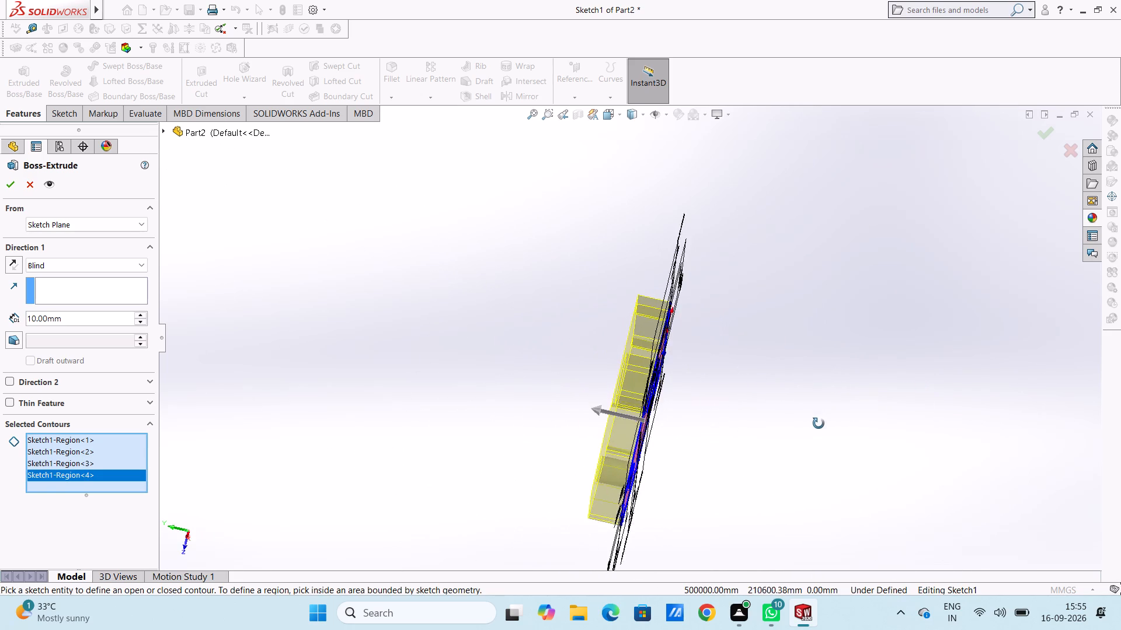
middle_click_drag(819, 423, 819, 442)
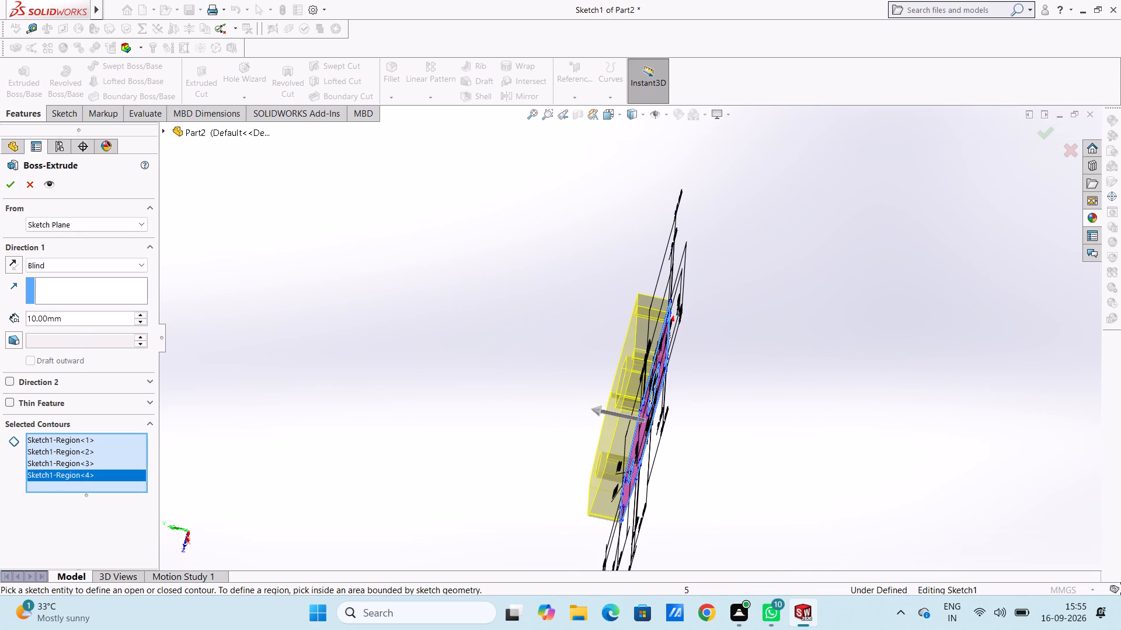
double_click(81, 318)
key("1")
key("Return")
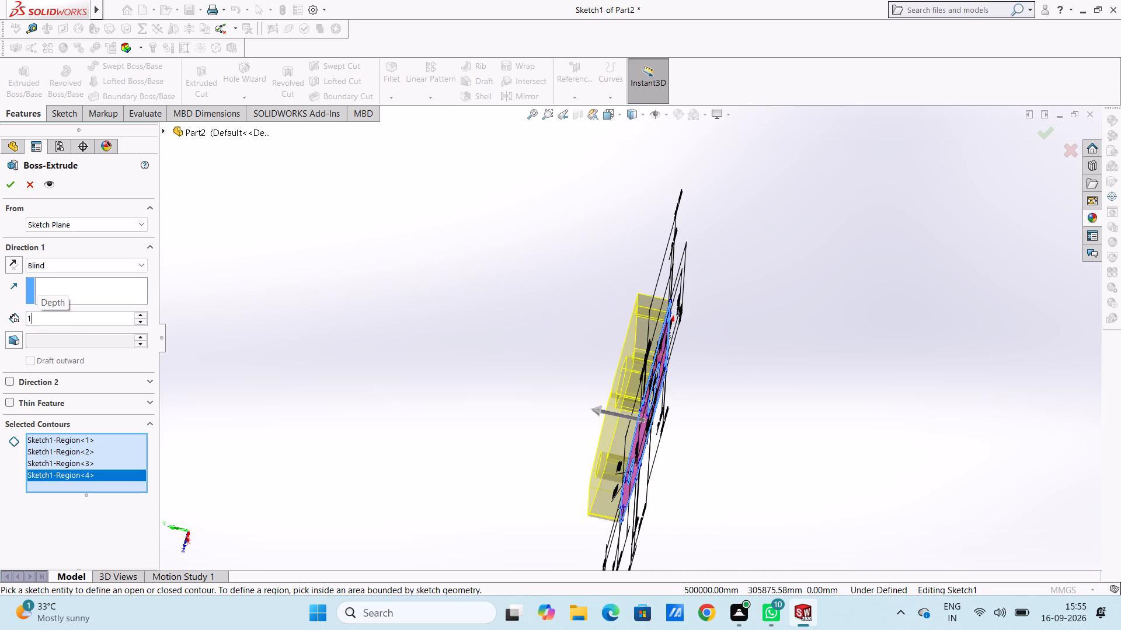
Set the blind depth to 2 mm and complete the Boss-Extrude of the selected plate regions.
middle_click_drag(346, 299, 347, 300)
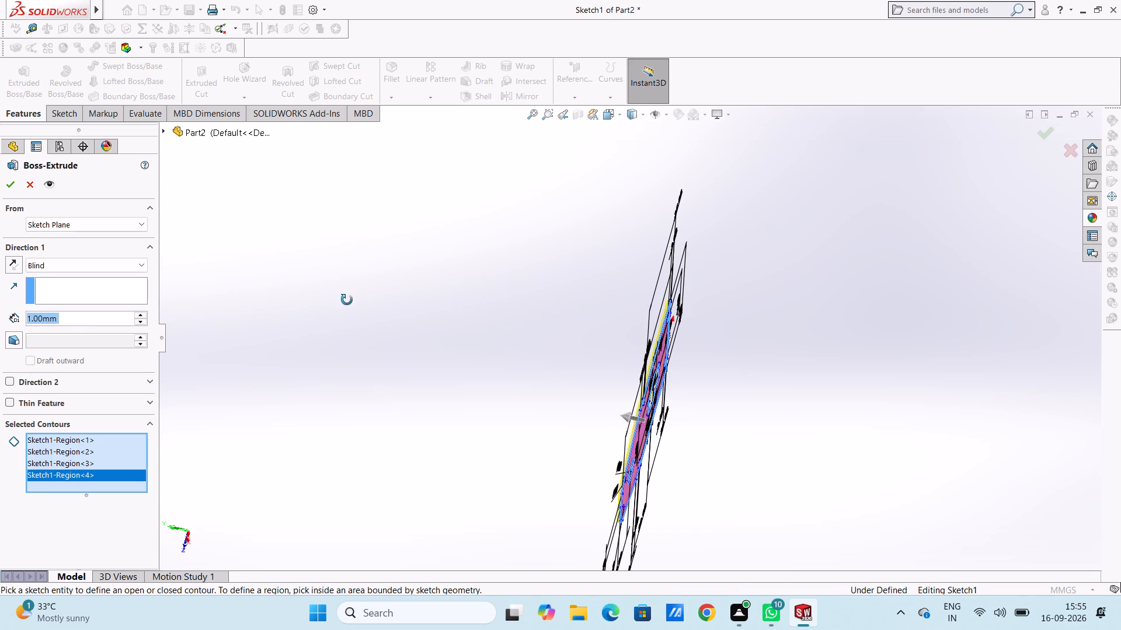
middle_click_drag(347, 300, 297, 366)
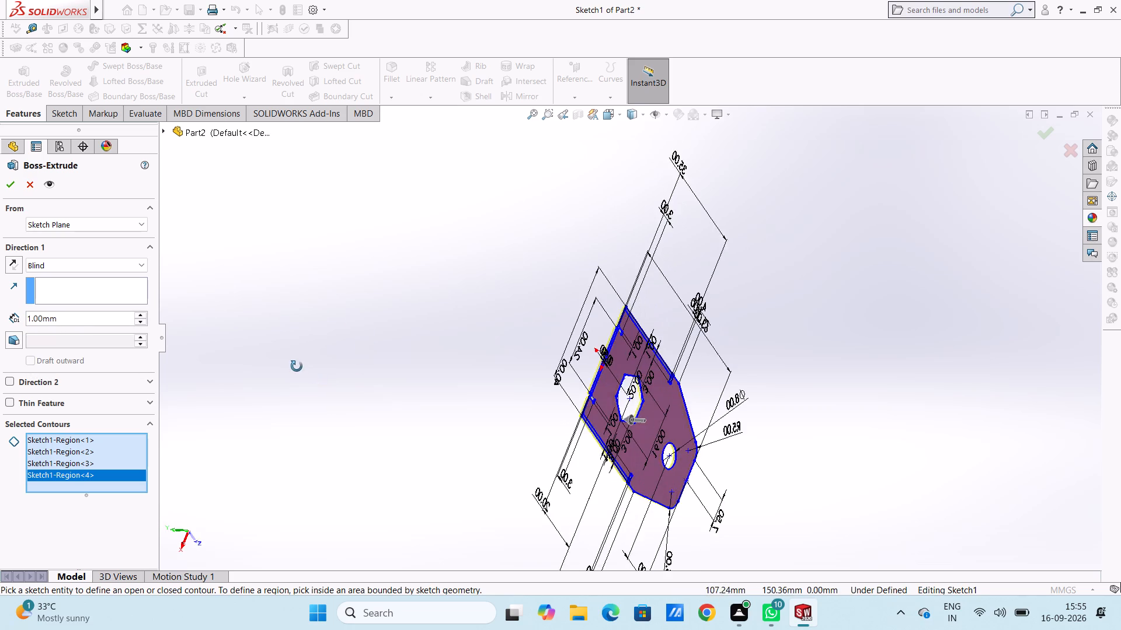
middle_click_drag(297, 366, 389, 410)
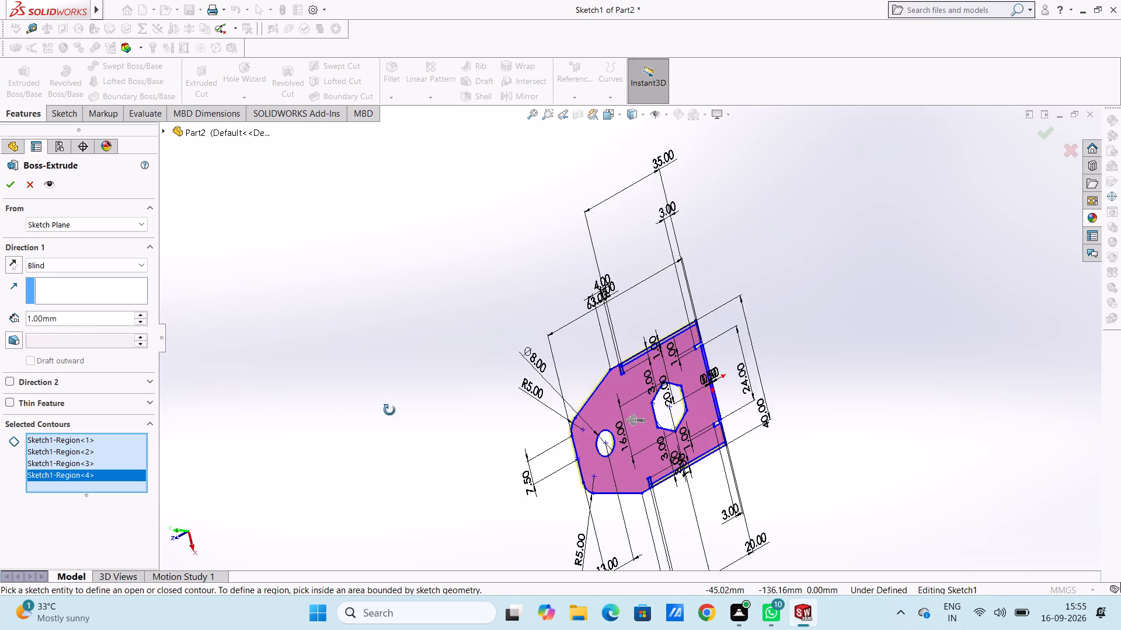
middle_click_drag(389, 410, 552, 524)
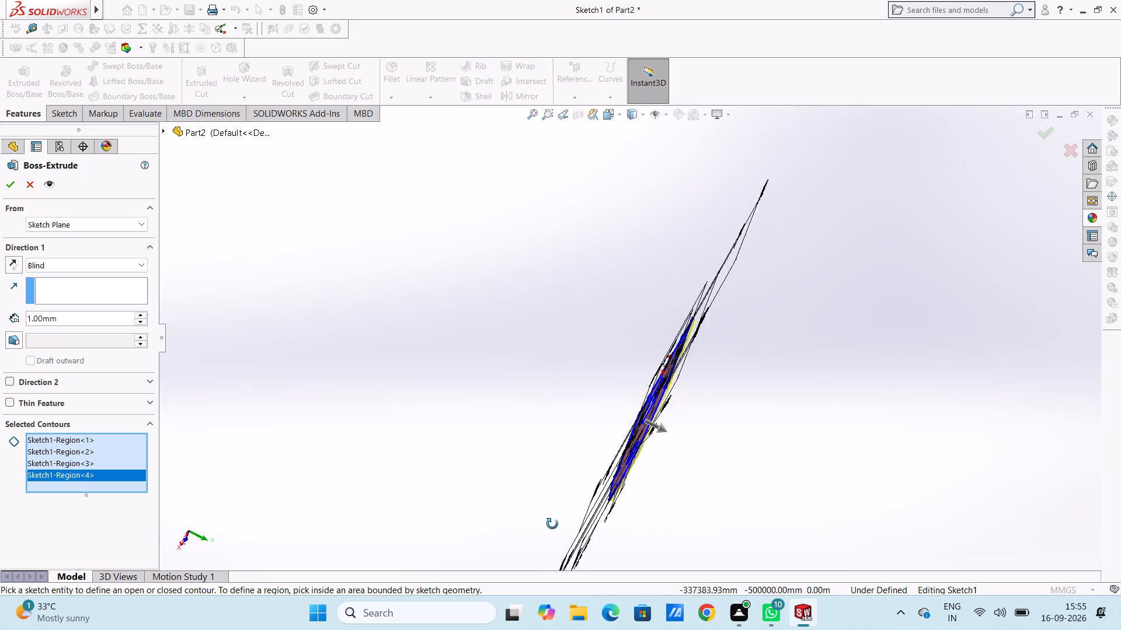
middle_click_drag(552, 524, 472, 464)
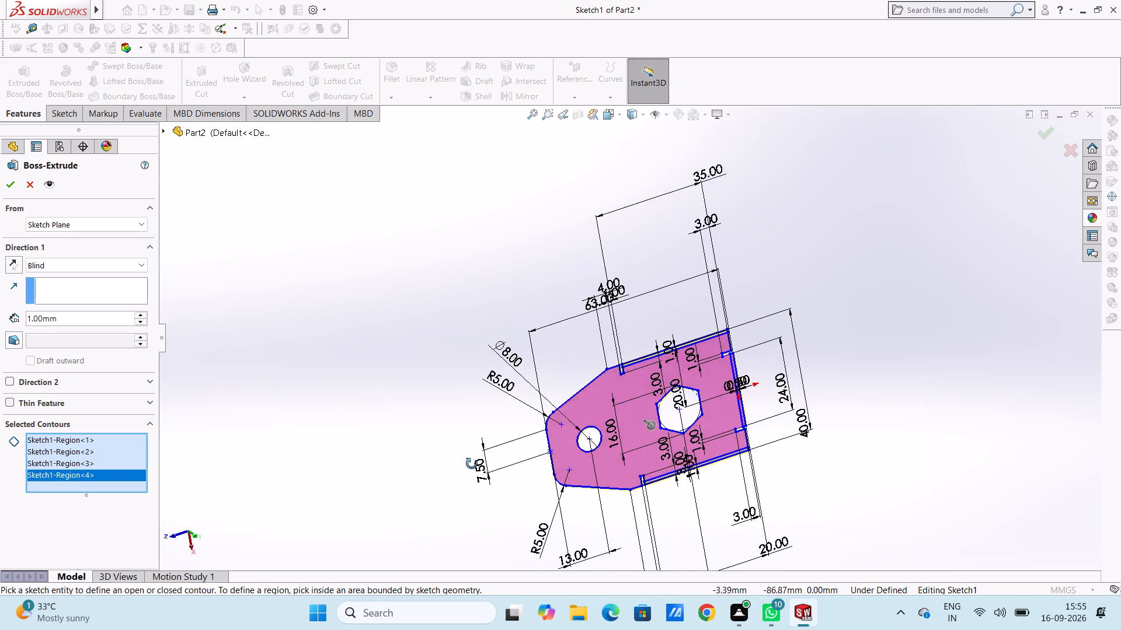
middle_click_drag(472, 464, 326, 394)
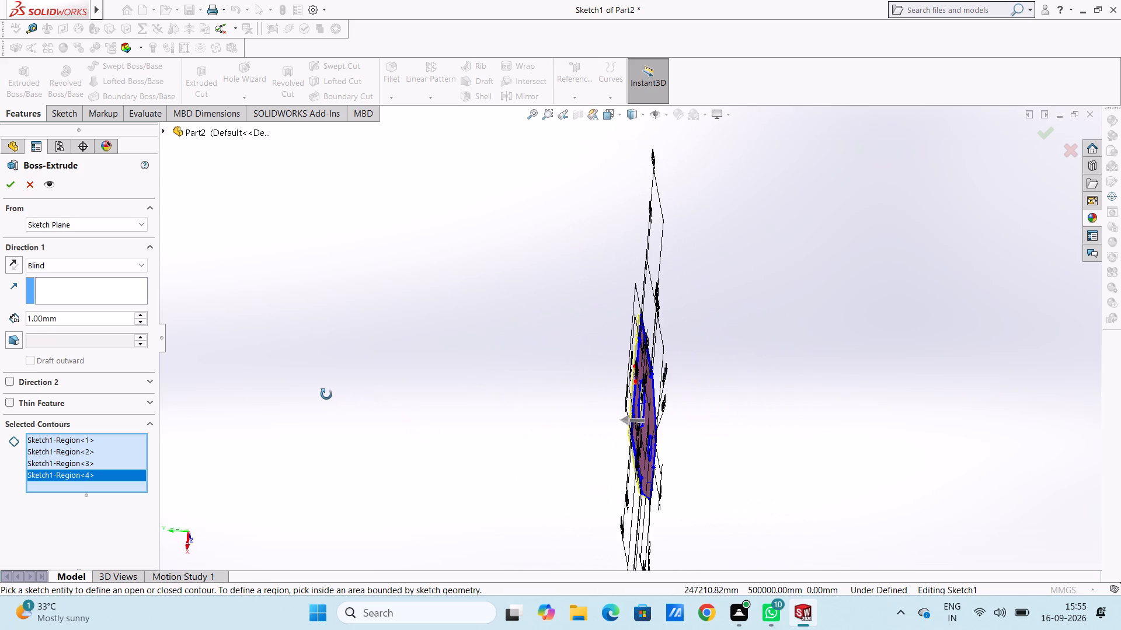
middle_click_drag(326, 394, 336, 407)
scroll(336, 407, "up", 1)
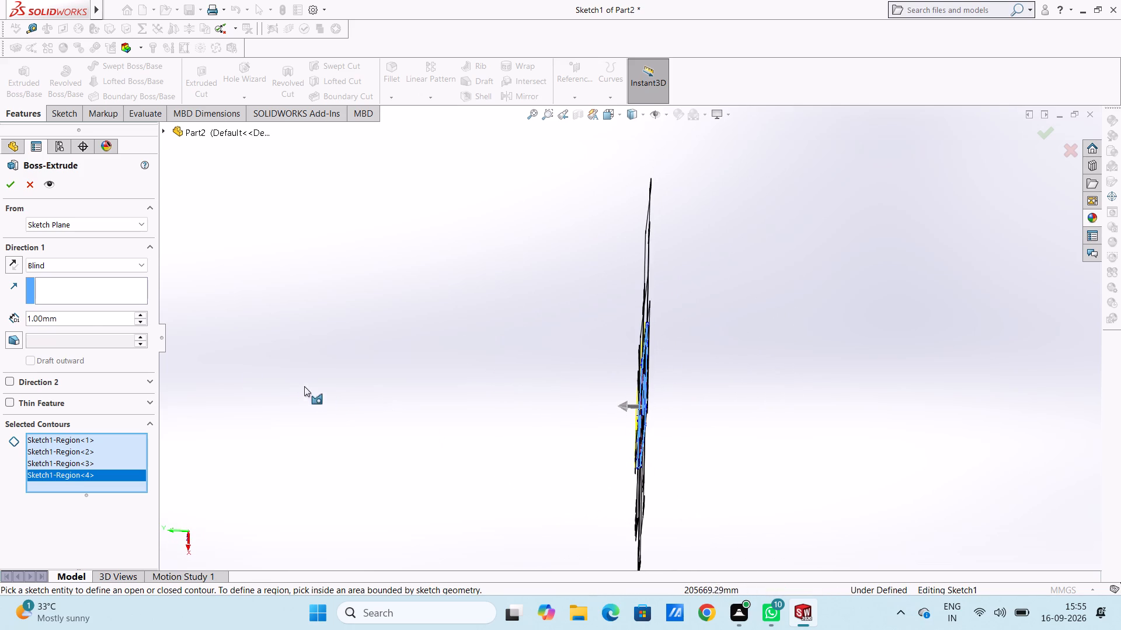
left_click(88, 313)
double_click(88, 313)
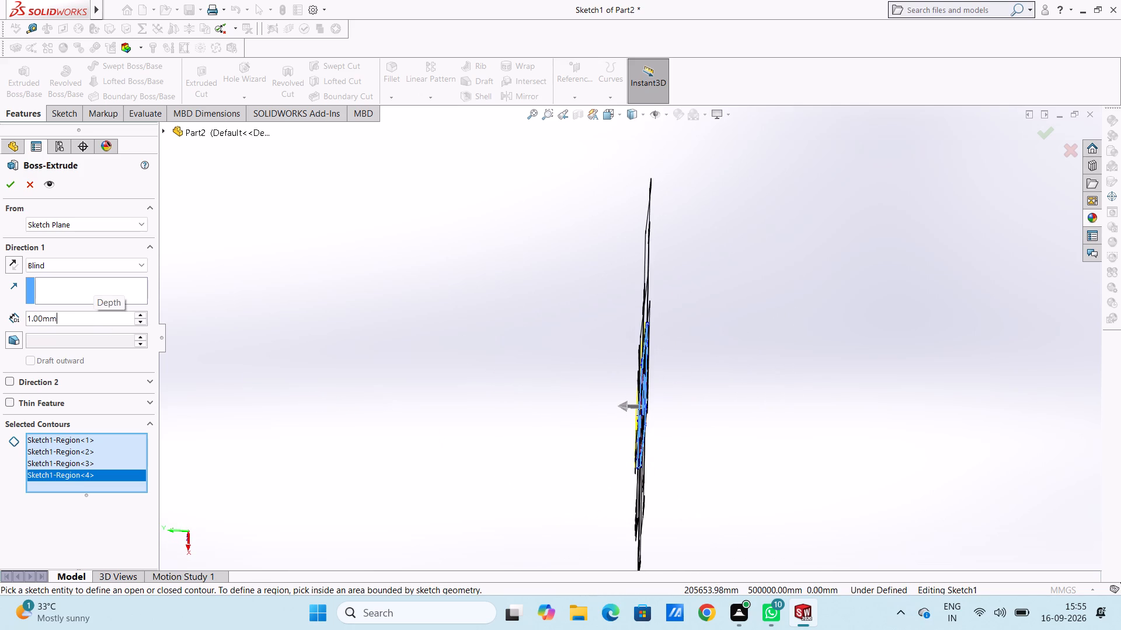
key("2")
key("Return")
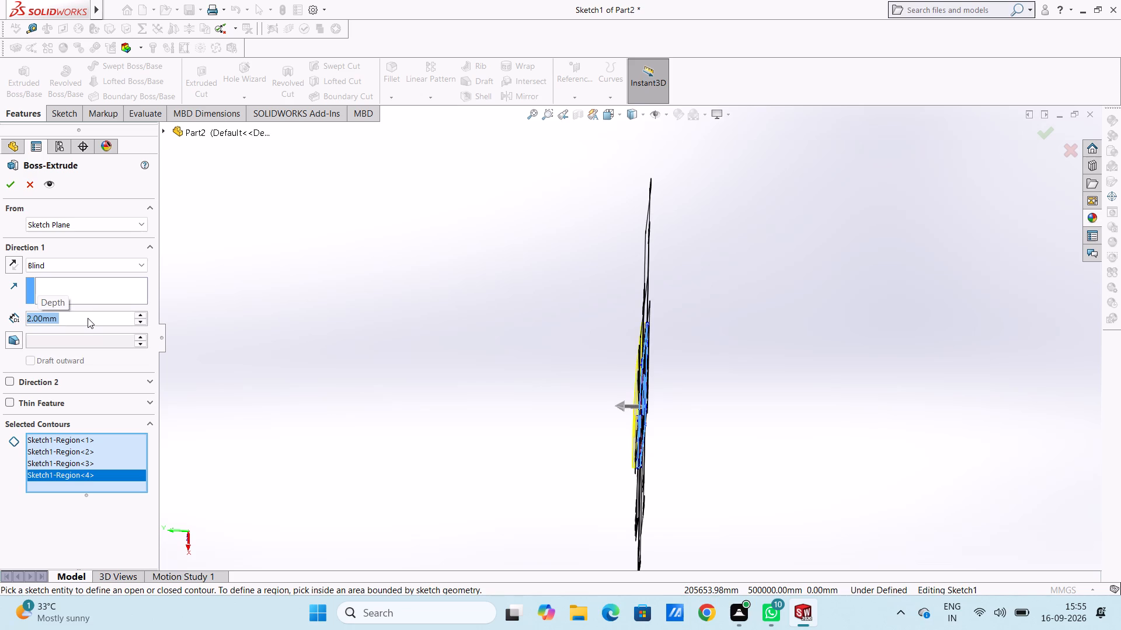
left_click(15, 186)
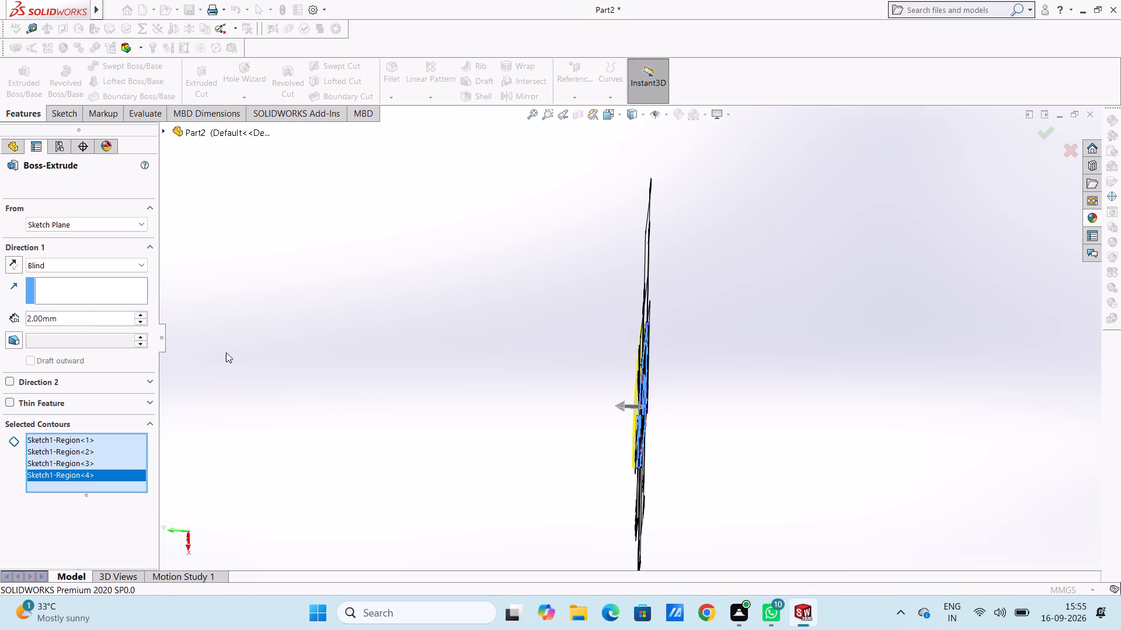
left_click(322, 337)
Examine the extruded plate from the top, front and back and at an angle, checking its notches, round hole and hexagon.
middle_click_drag(324, 338, 442, 317)
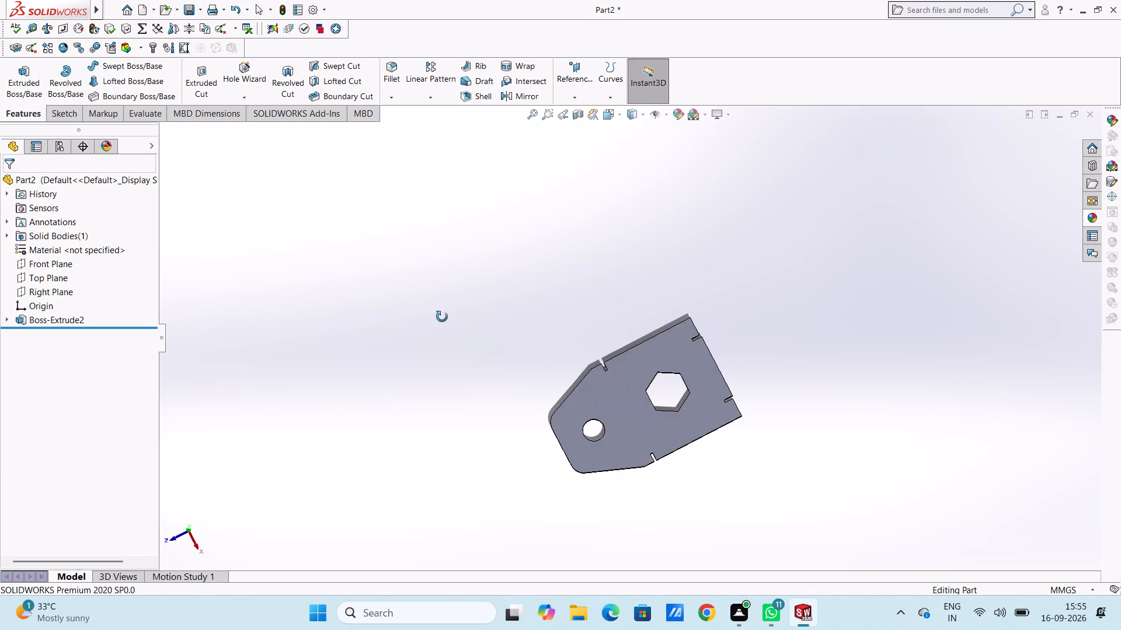
middle_click_drag(442, 317, 445, 316)
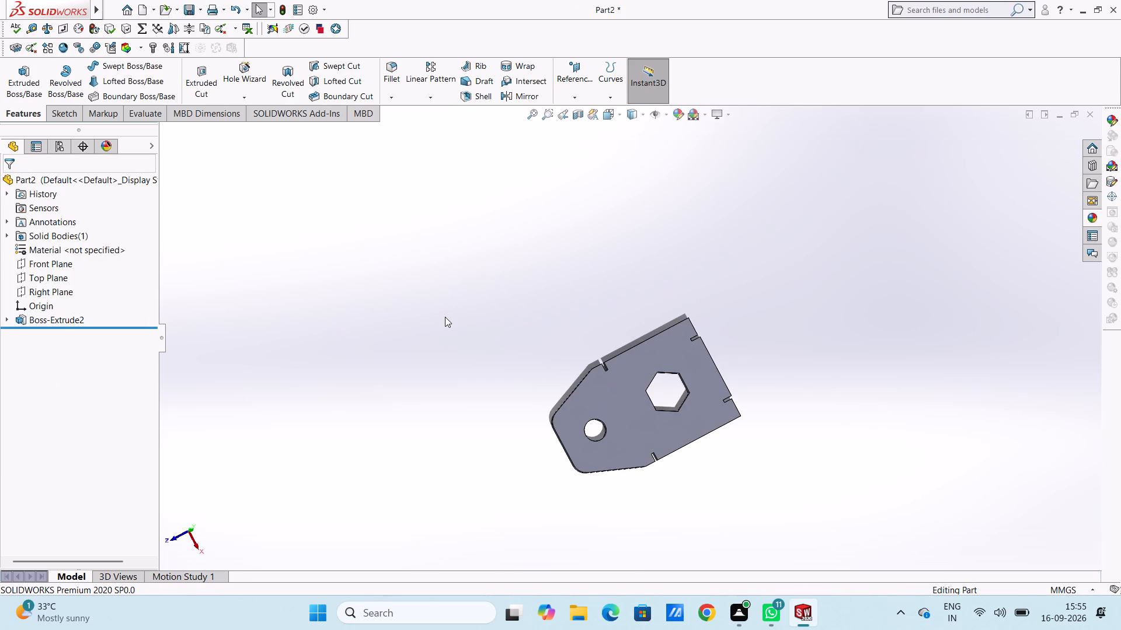
key("ctrl+5")
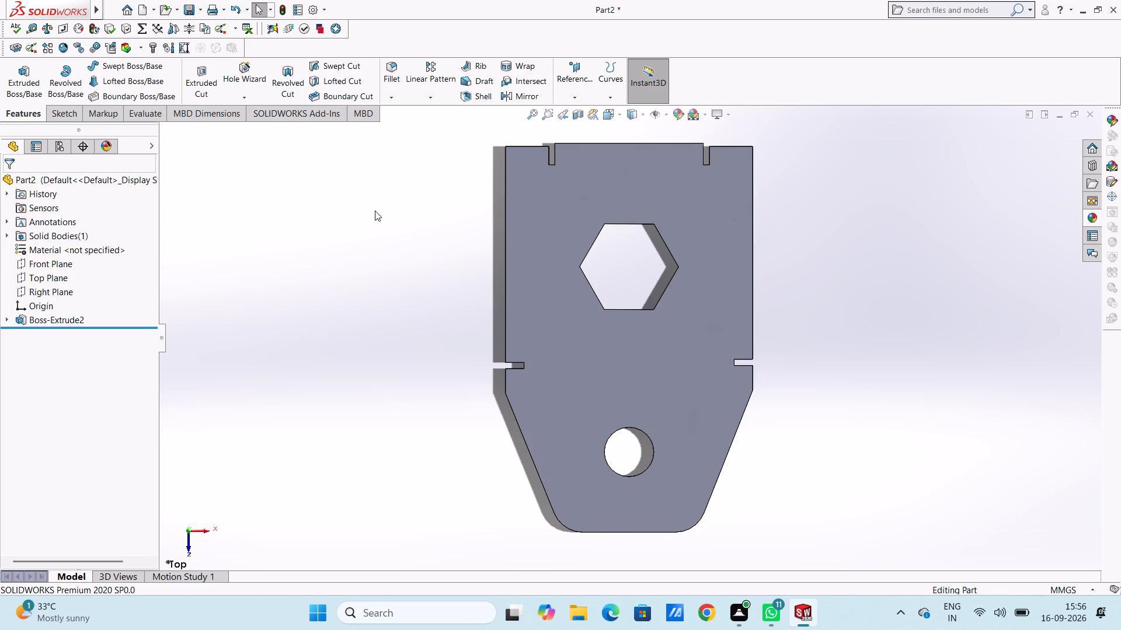
key("ctrl+1")
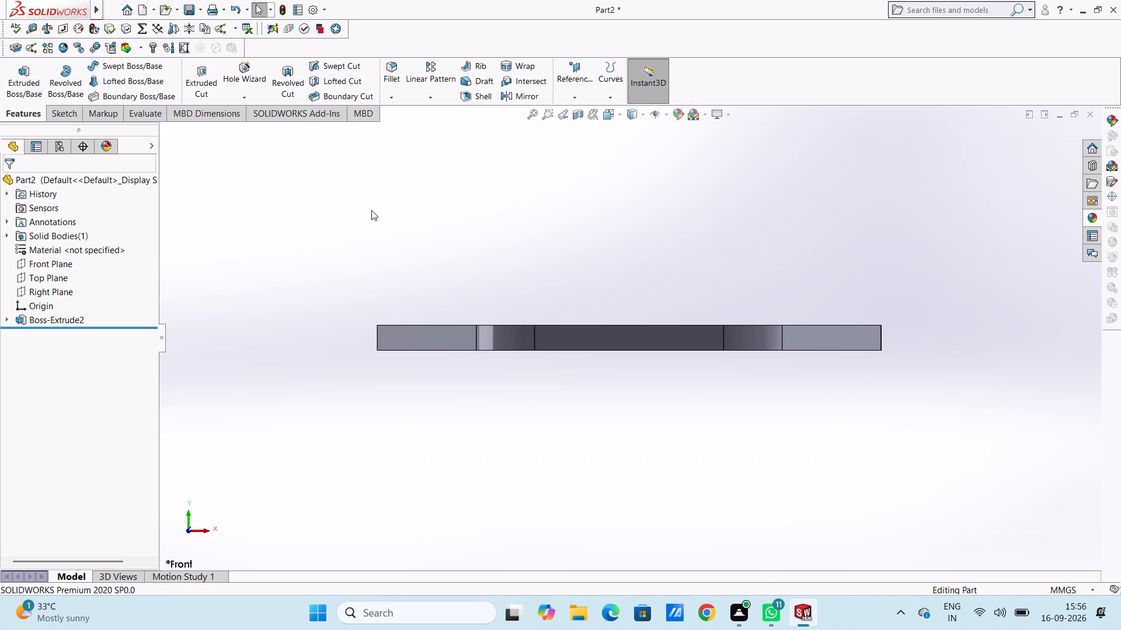
middle_click_drag(362, 215, 391, 327, "ctrl")
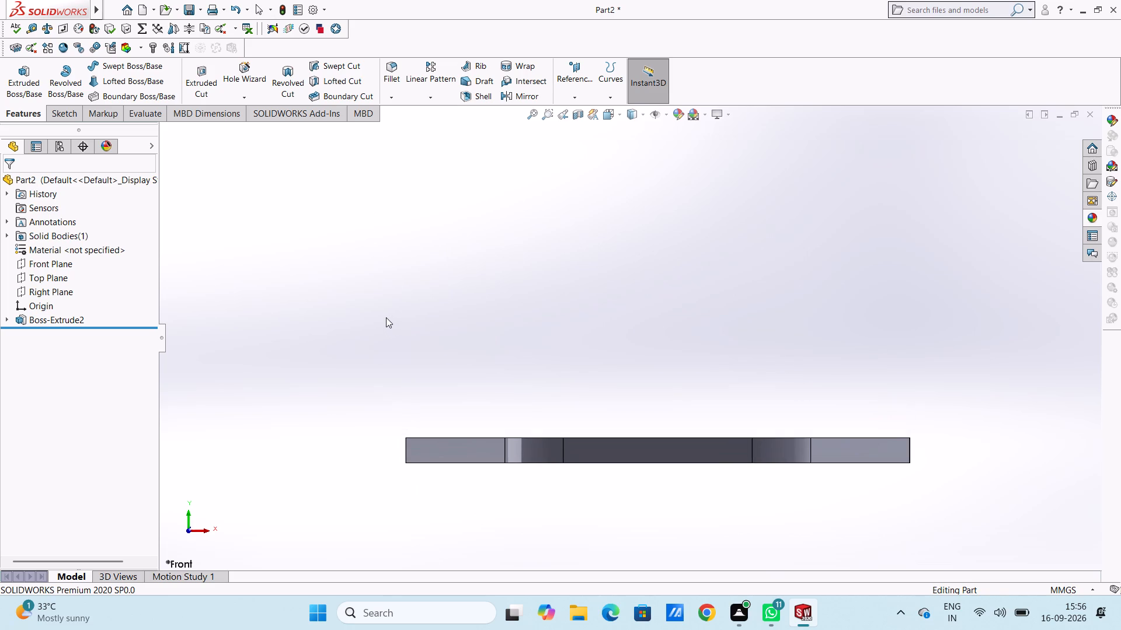
key("ctrl+2")
middle_click_drag(421, 259, 427, 329)
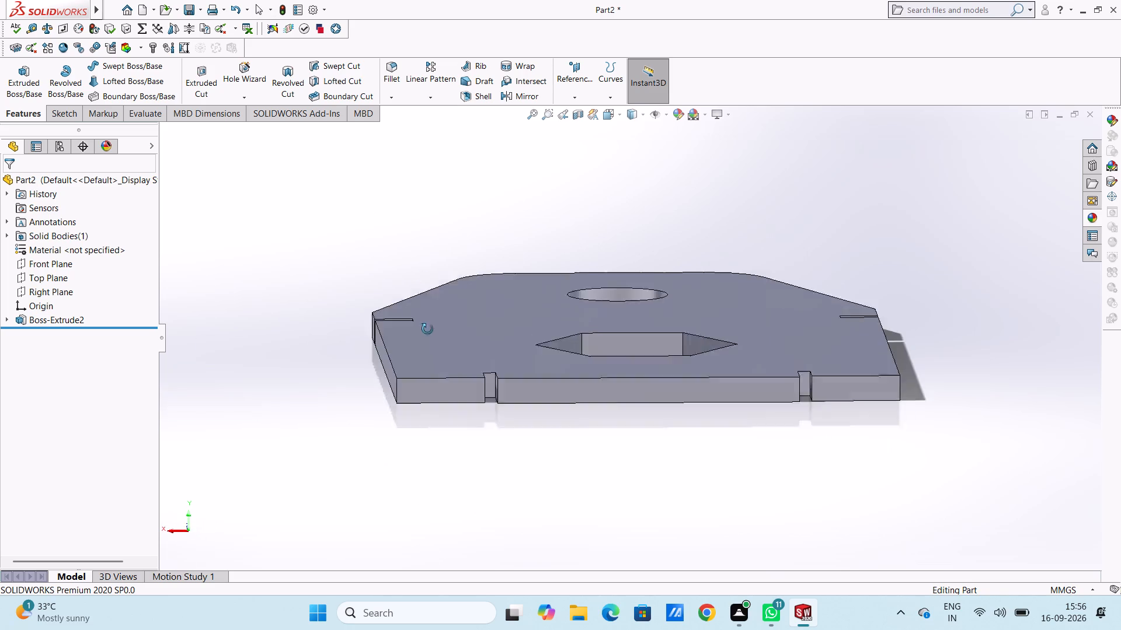
middle_click_drag(427, 329, 427, 363)
scroll(426, 360, "up", 4)
middle_click_drag(413, 319, 408, 379)
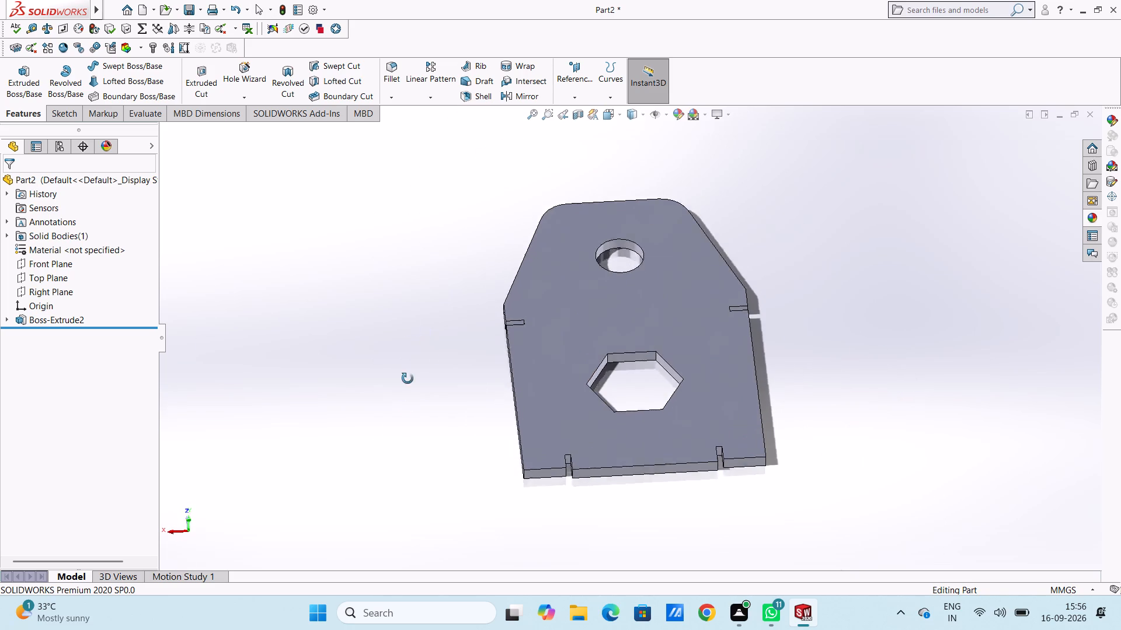
middle_click_drag(408, 379, 411, 487)
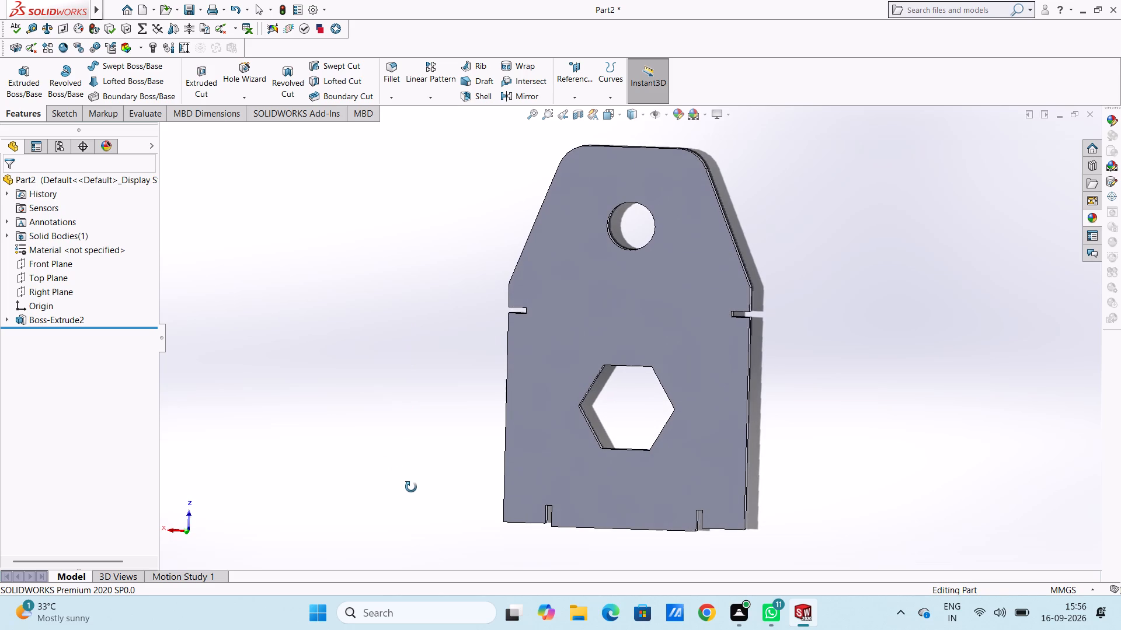
middle_click_drag(411, 487, 423, 486)
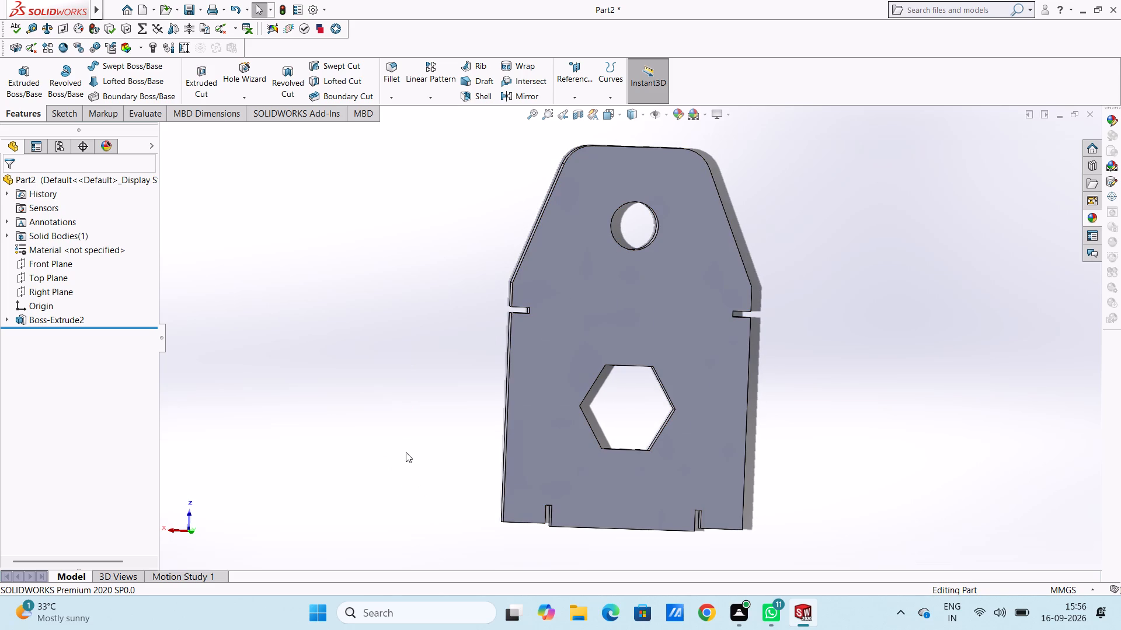
Sketch a closed line rectangle of about 24 by 2 mm on the plate's back edge face, tracing the section between the two notches.
key("ctrl+2")
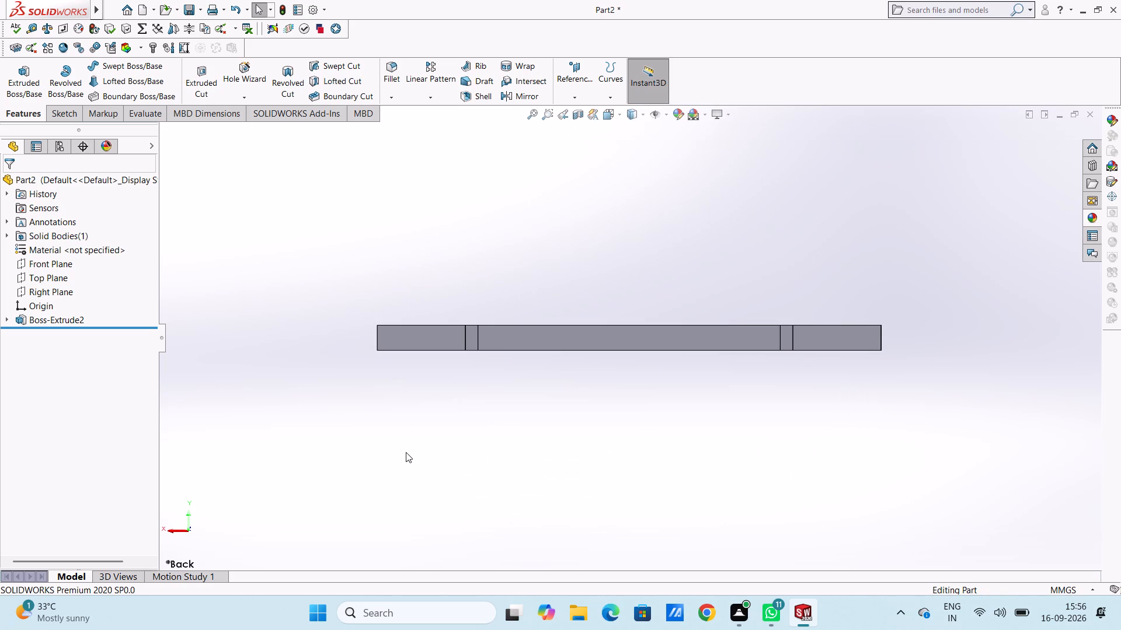
left_click(552, 339)
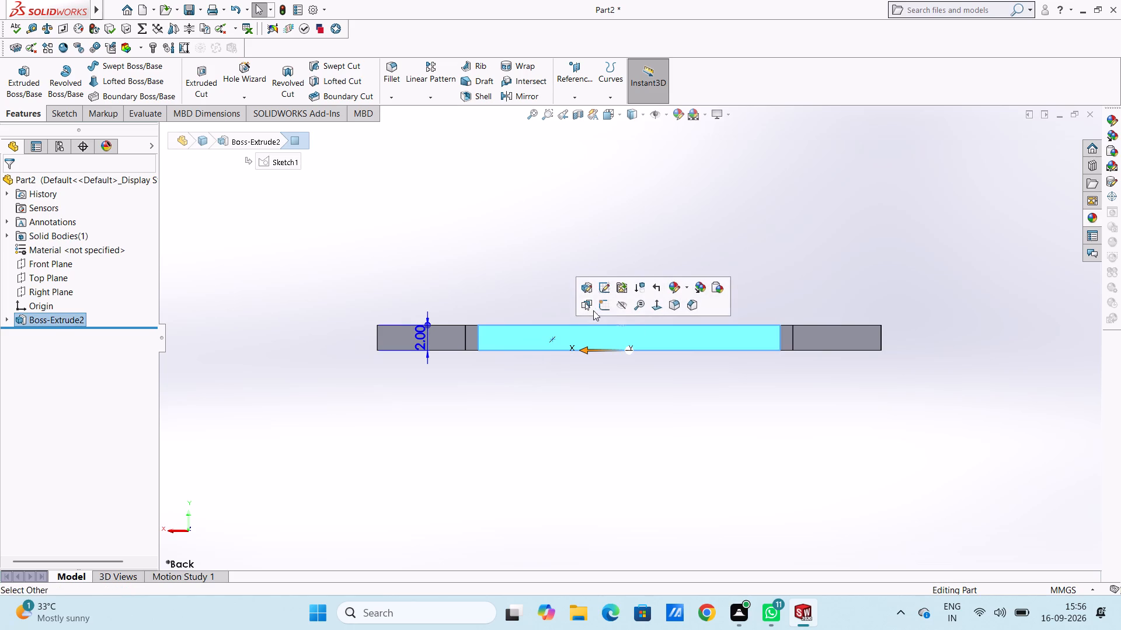
left_click(608, 309)
left_click(538, 250)
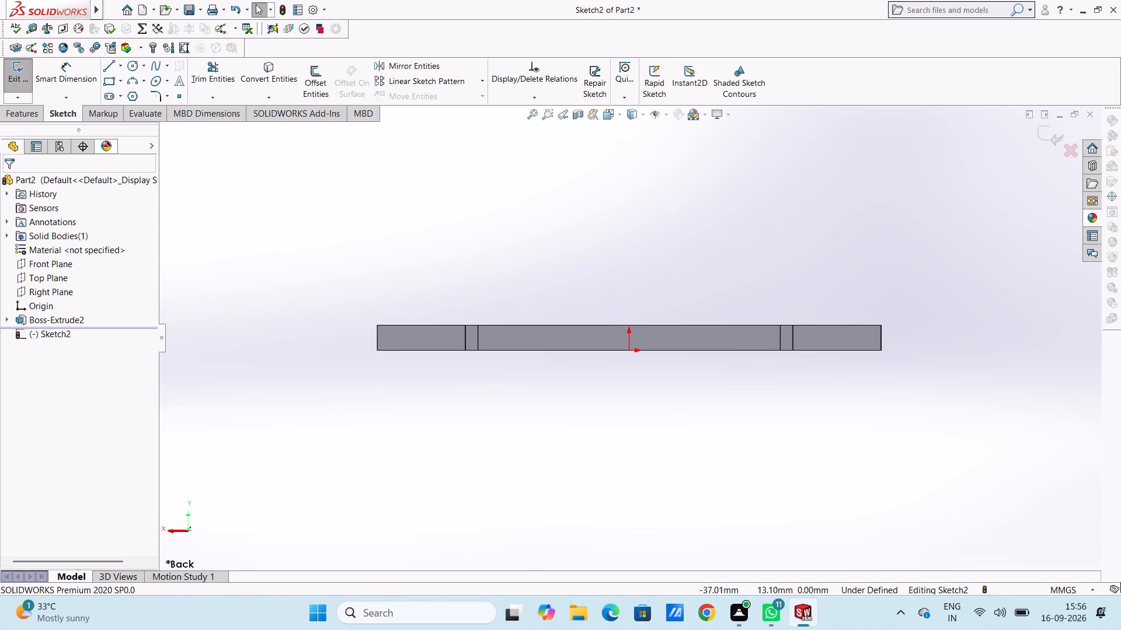
left_click(107, 65)
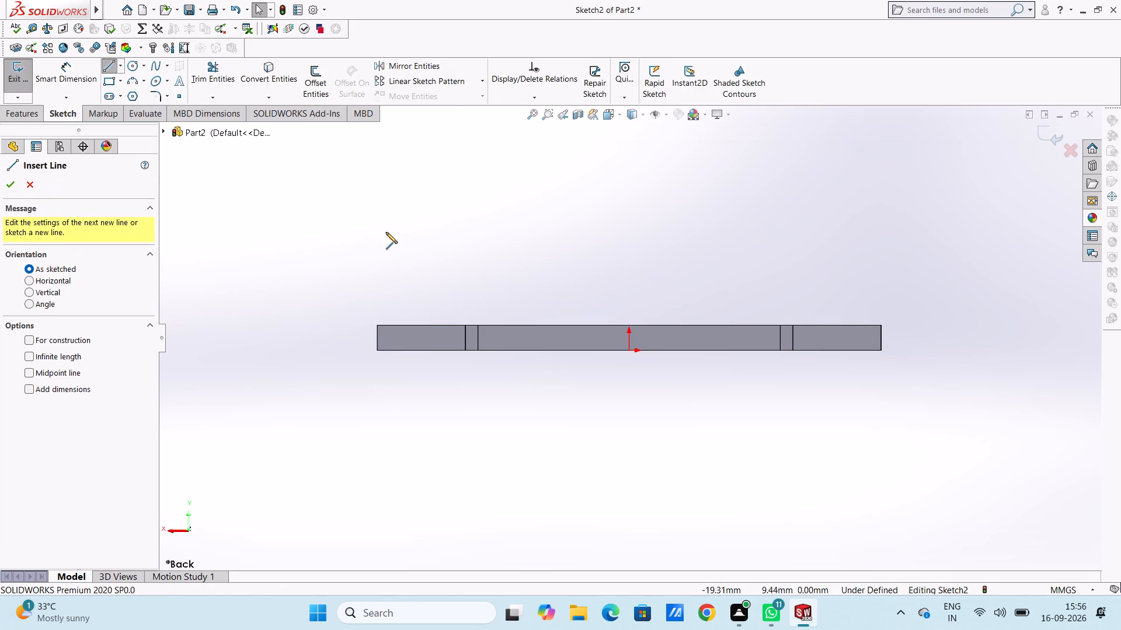
left_click(479, 324)
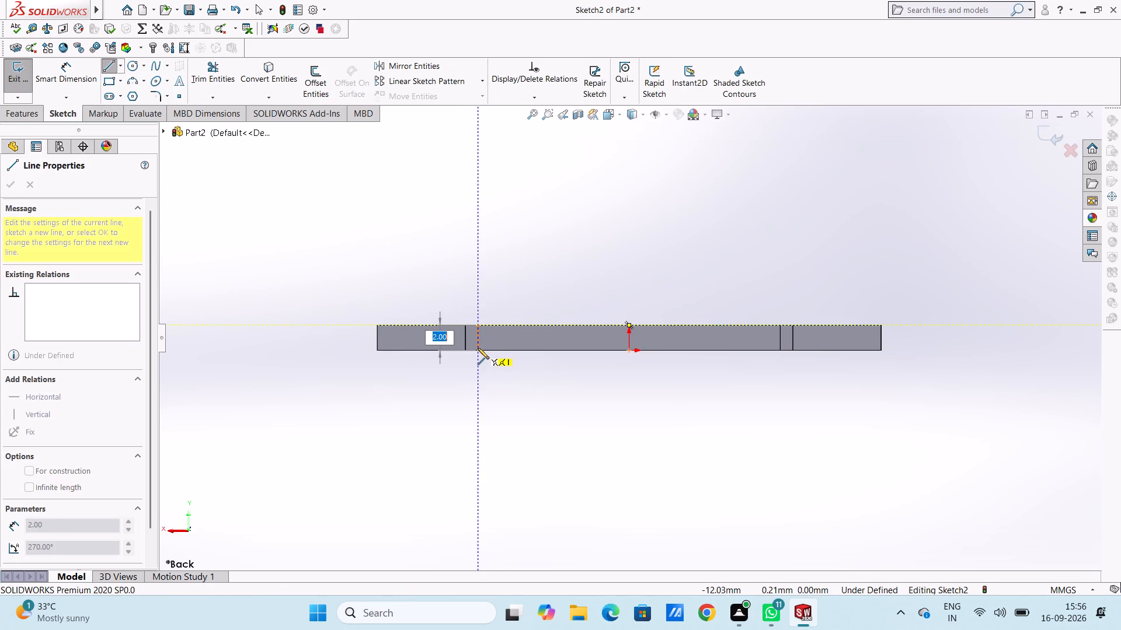
left_click(478, 349)
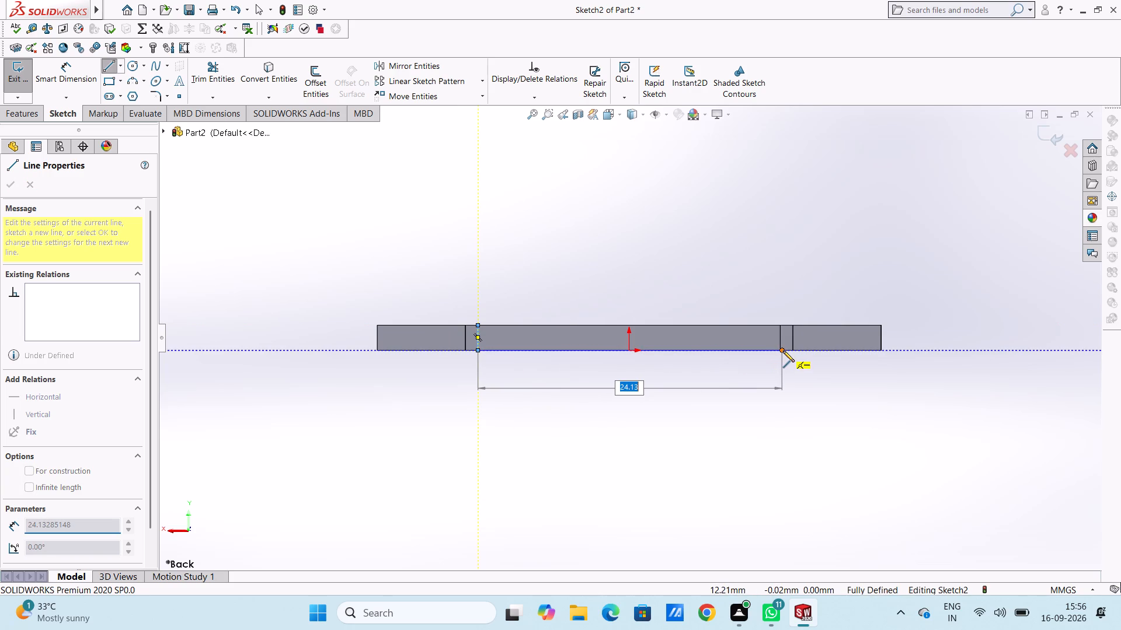
left_click(779, 351)
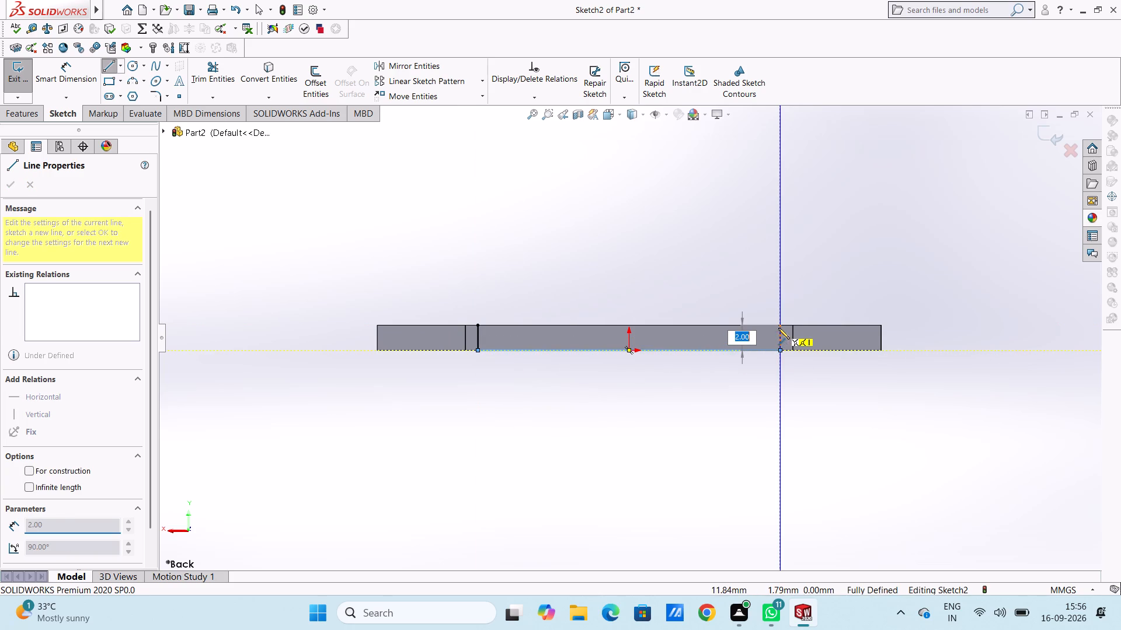
left_click(780, 323)
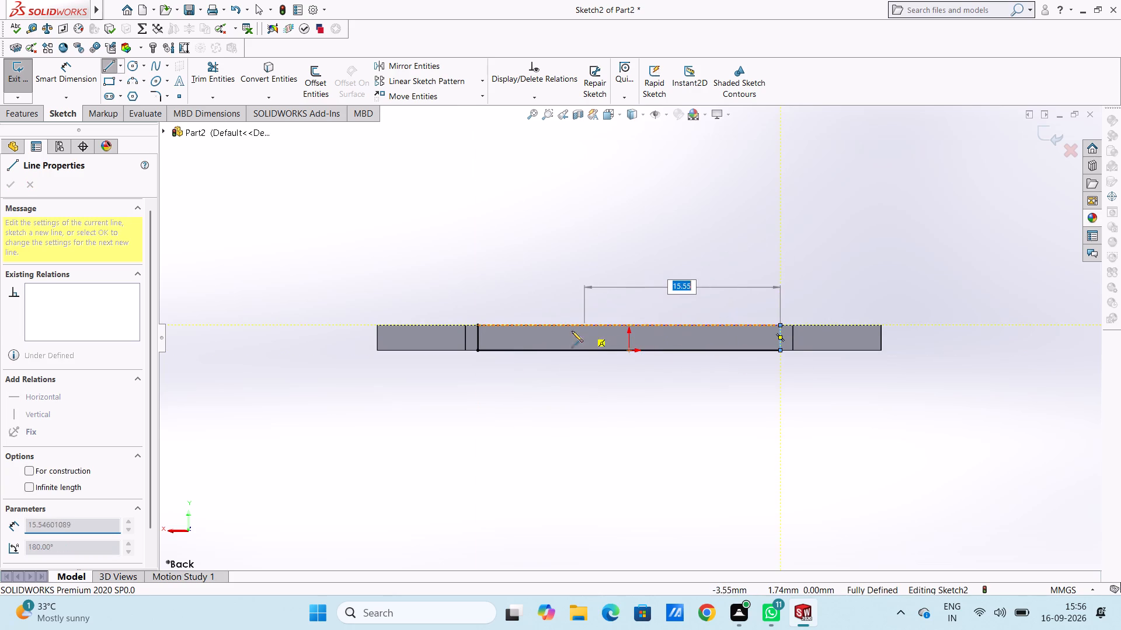
left_click(476, 323)
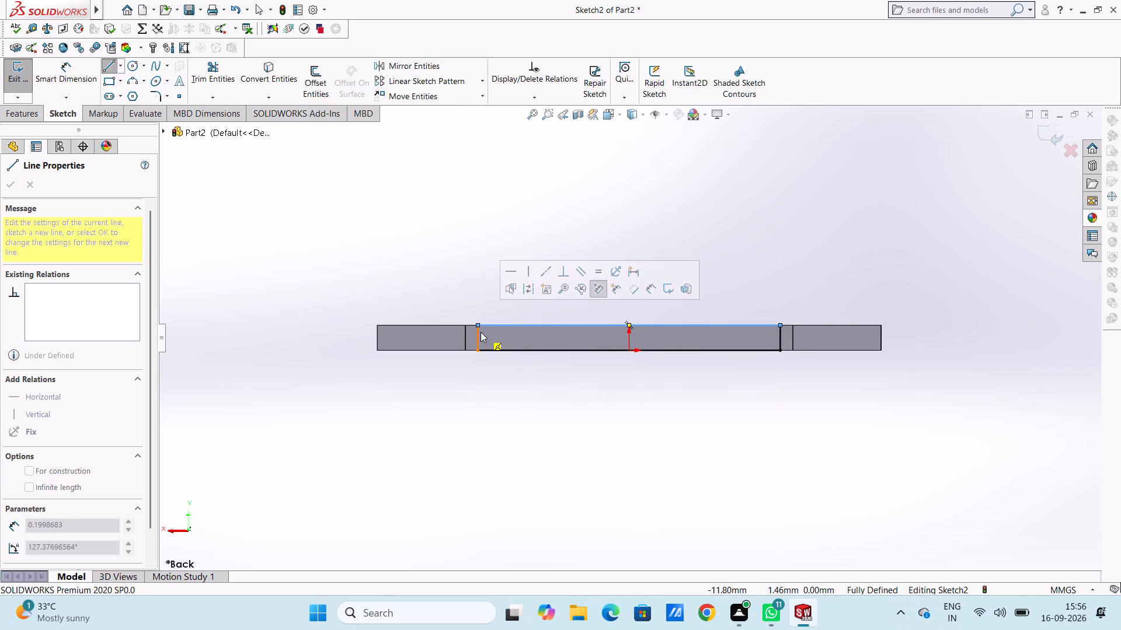
key("Escape")
key("Escape")
key("Escape")
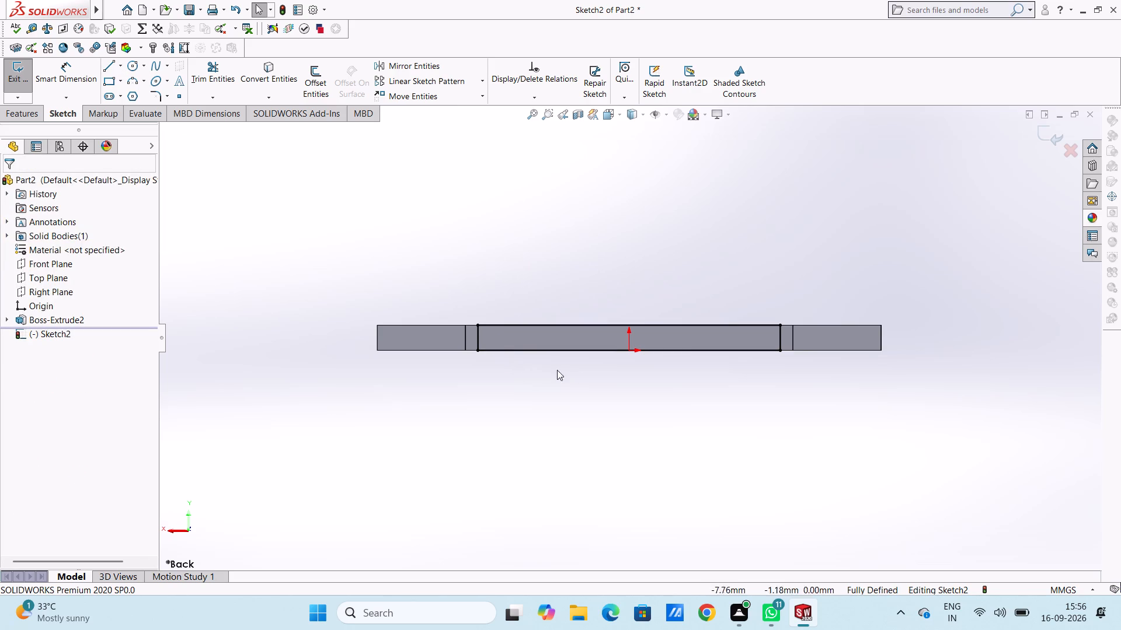
Start a blind Cut-Extrude of the back-edge rectangle, try a depth of 1 mm and check the preview between the notches.
middle_click_drag(706, 242, 653, 351)
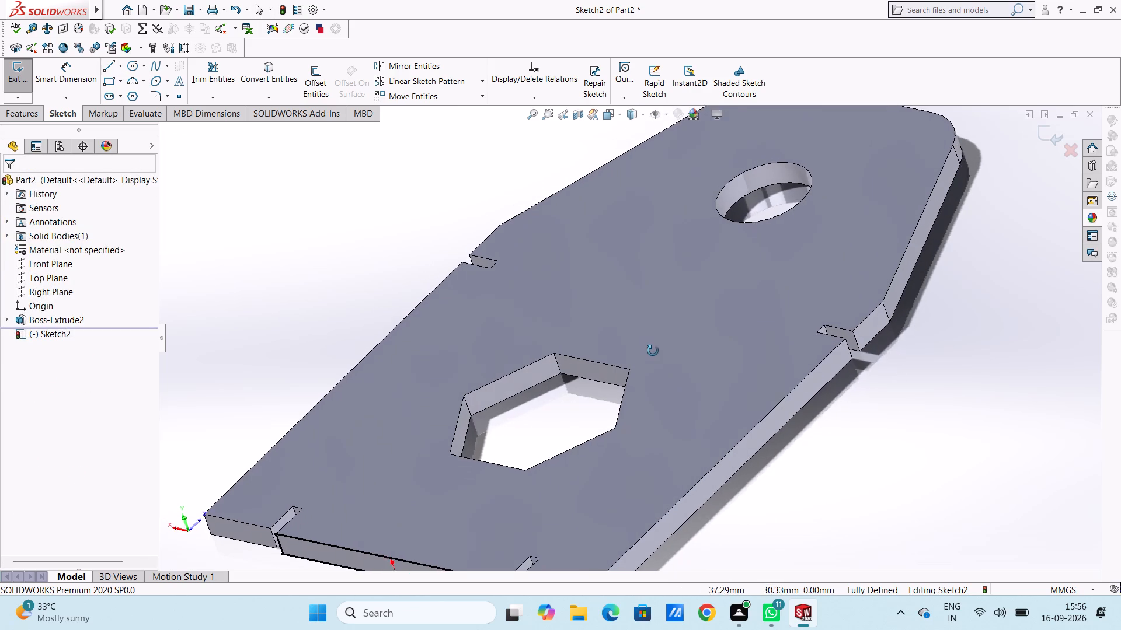
middle_click_drag(653, 351, 649, 349)
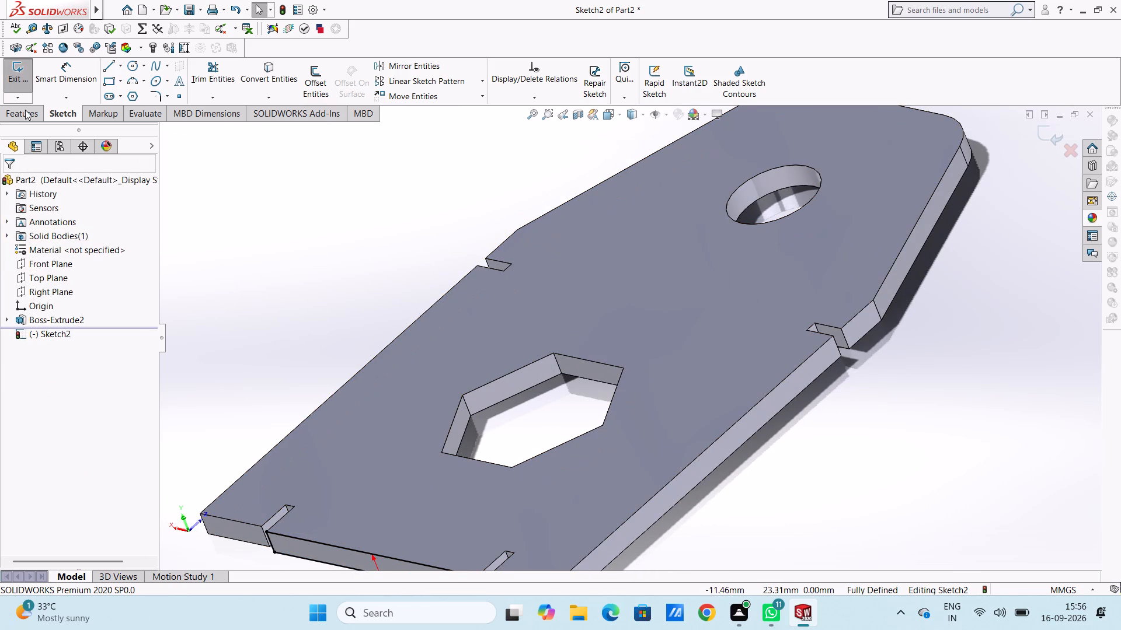
left_click(25, 110)
left_click(204, 79)
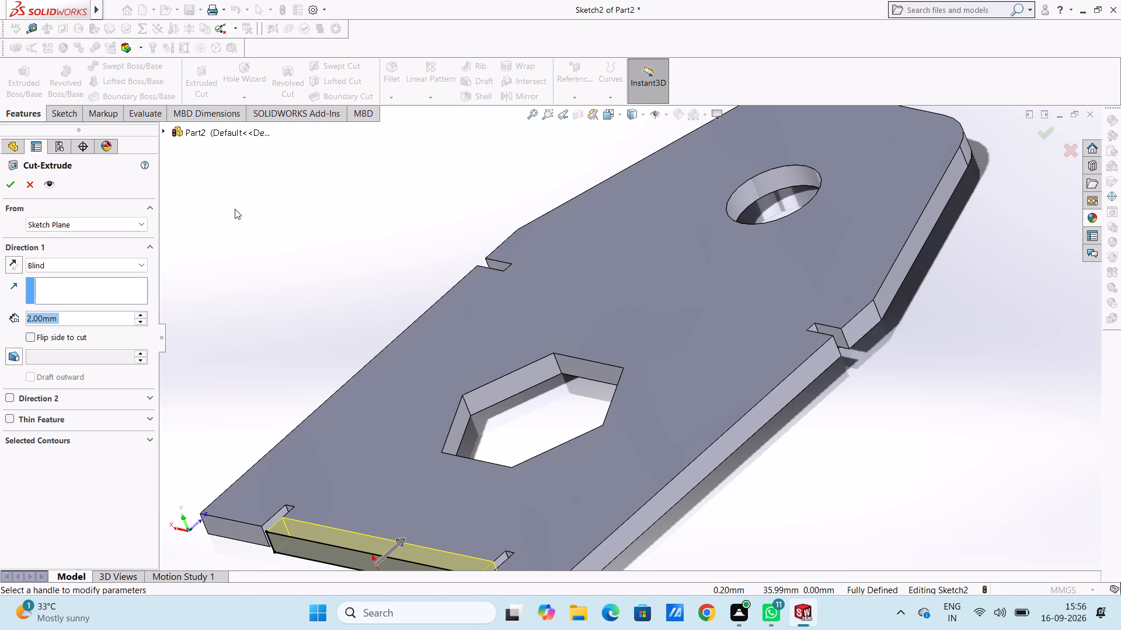
key("1")
key("Return")
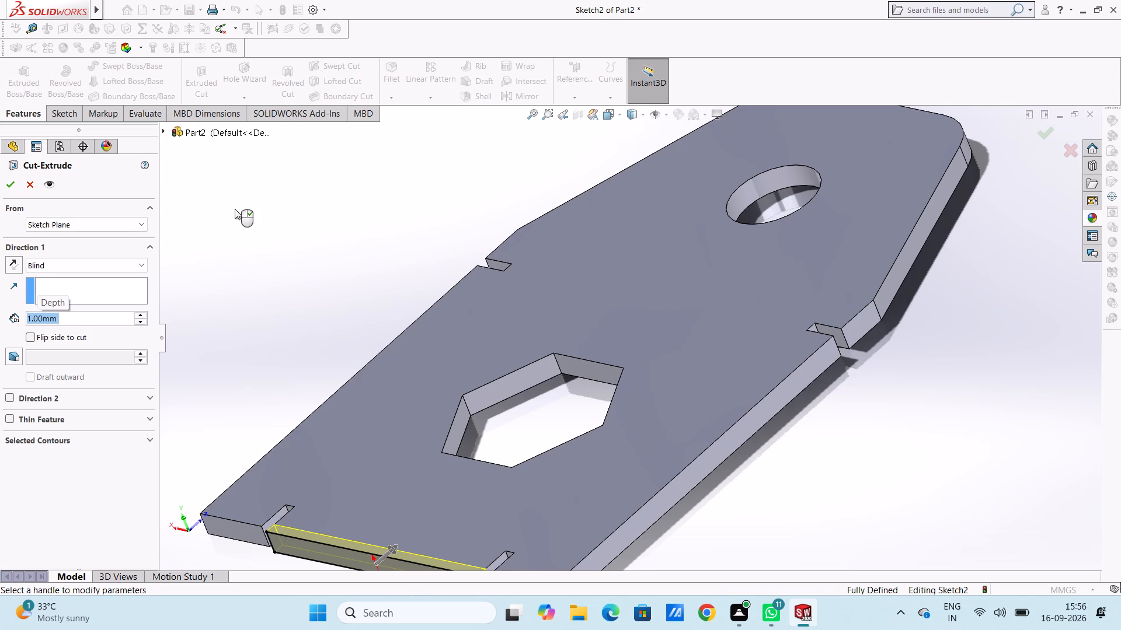
scroll(268, 290, "up", 2)
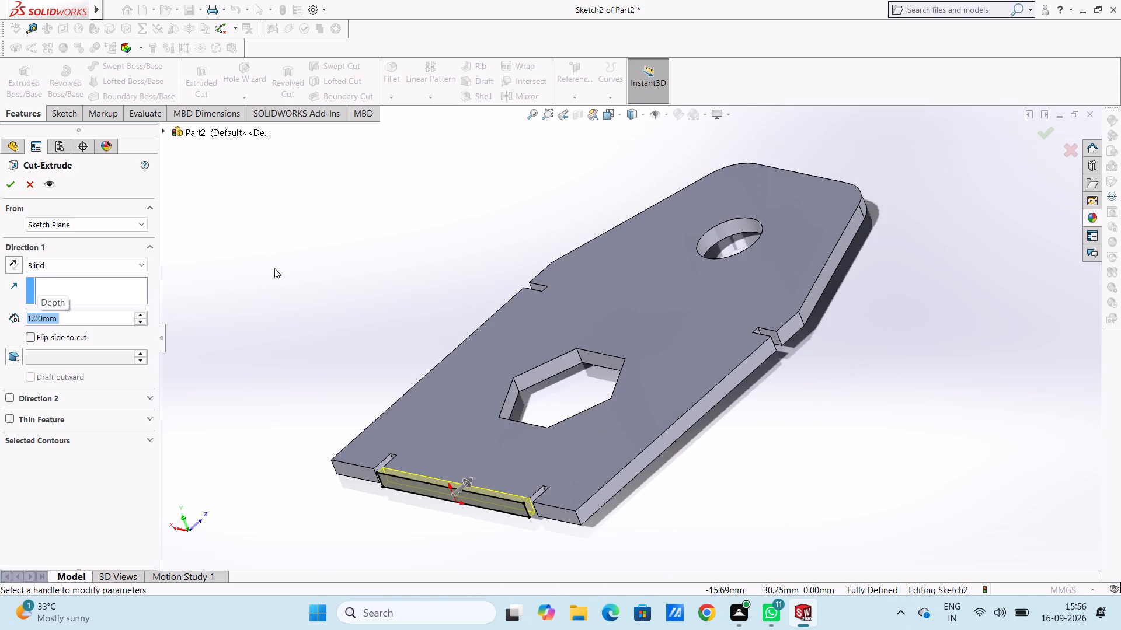
middle_click_drag(277, 268, 310, 420)
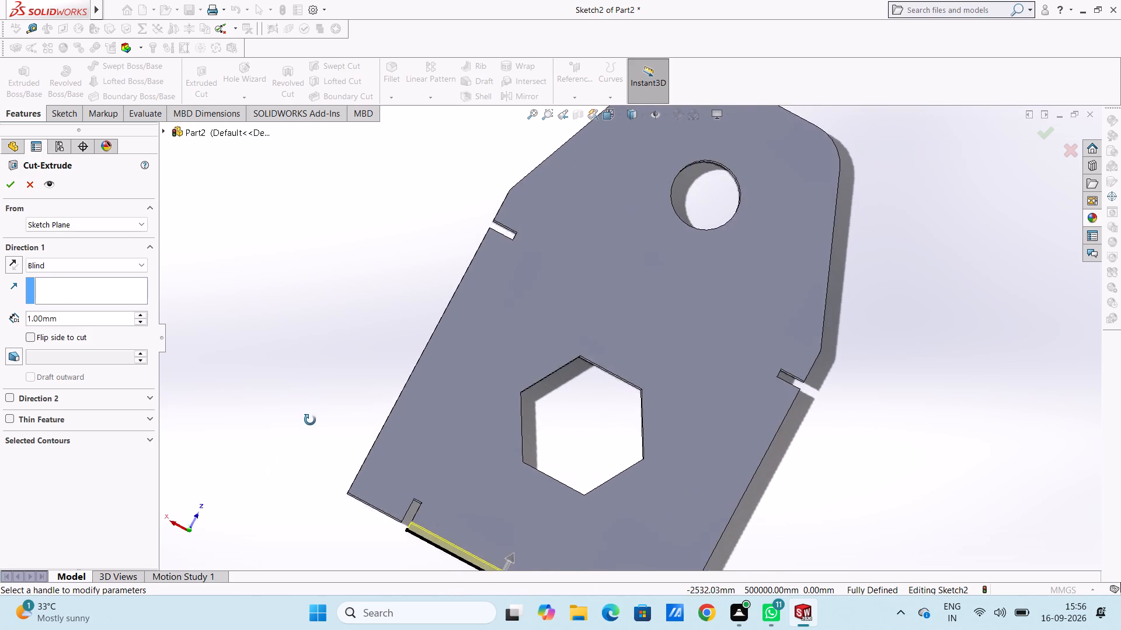
middle_click_drag(310, 420, 295, 474)
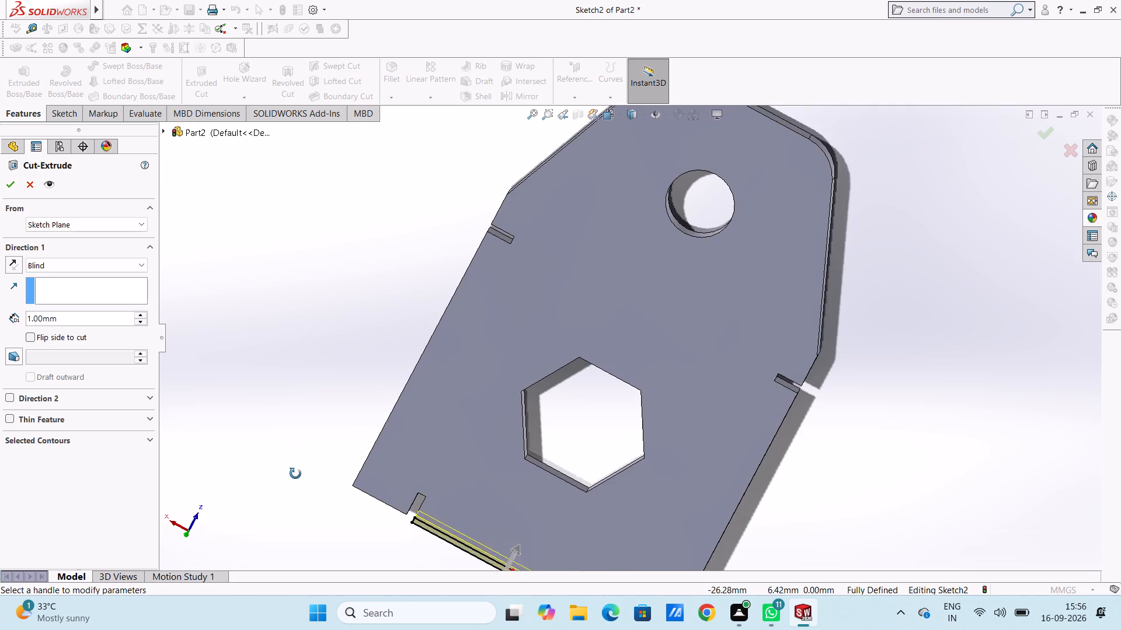
middle_click_drag(295, 474, 332, 394)
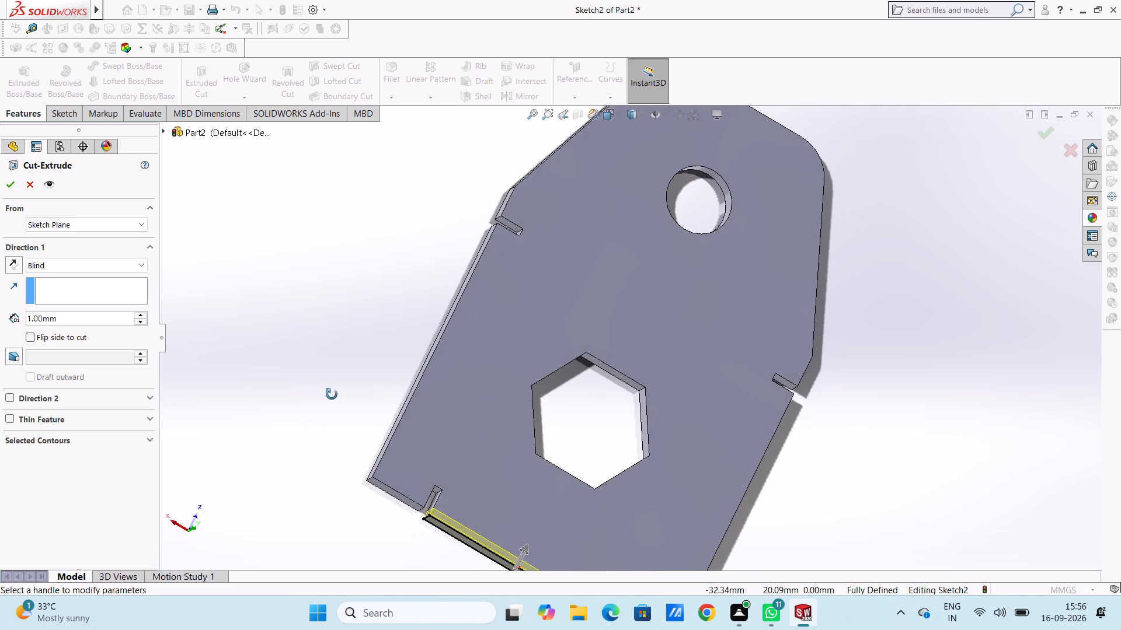
middle_click_drag(332, 394, 335, 421)
scroll(343, 498, "up", 4)
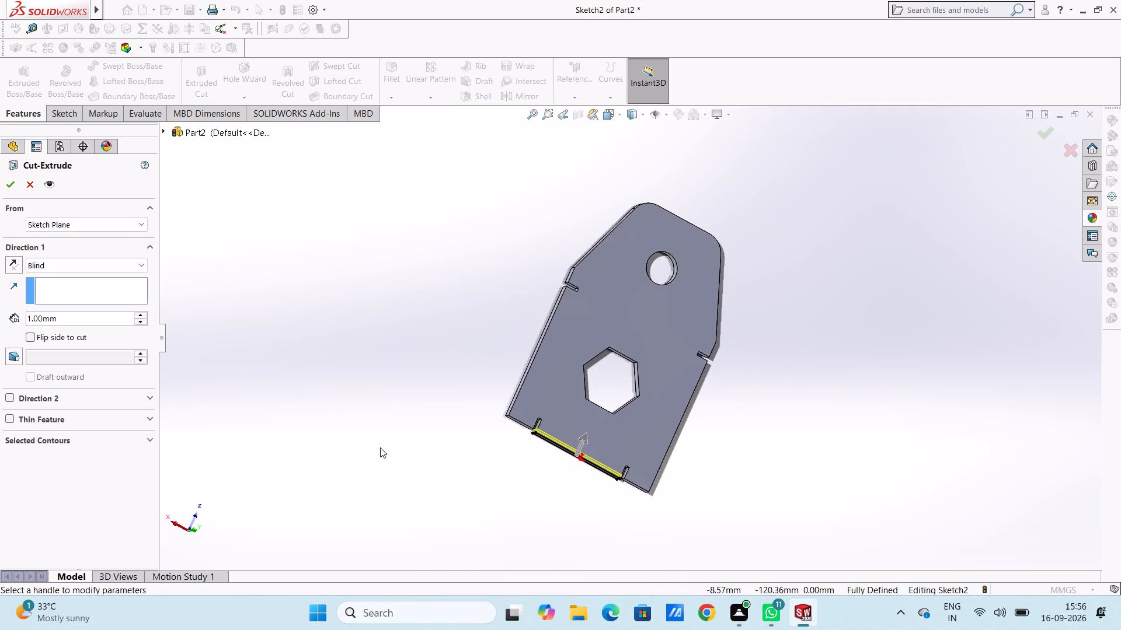
scroll(535, 467, "down", 5)
scroll(643, 337, "down", 4)
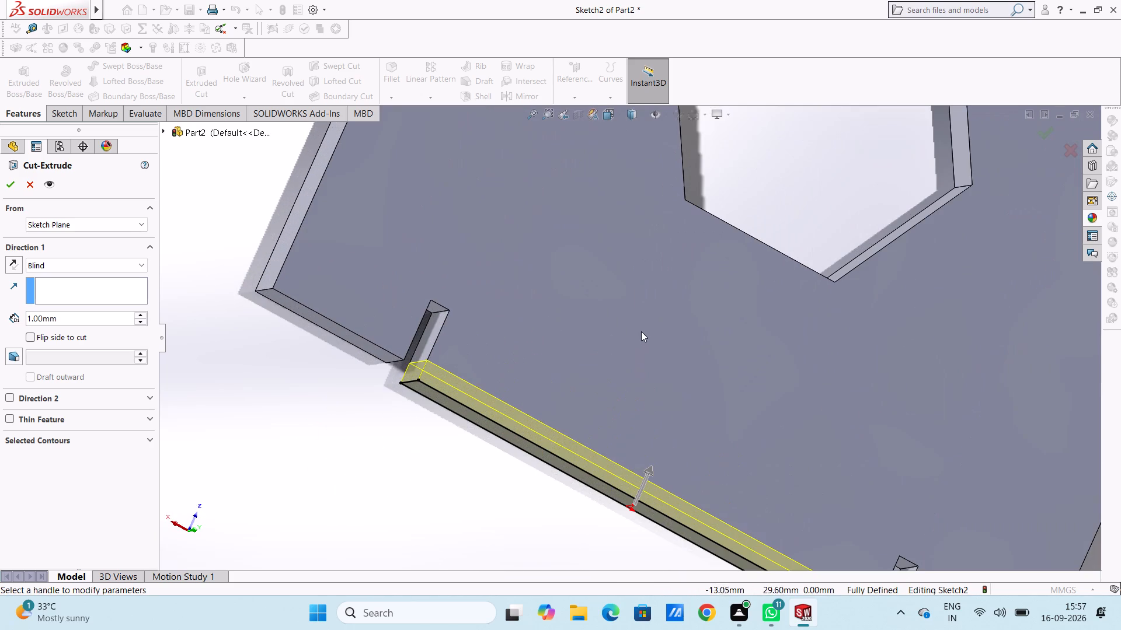
middle_click_drag(640, 331, 607, 335)
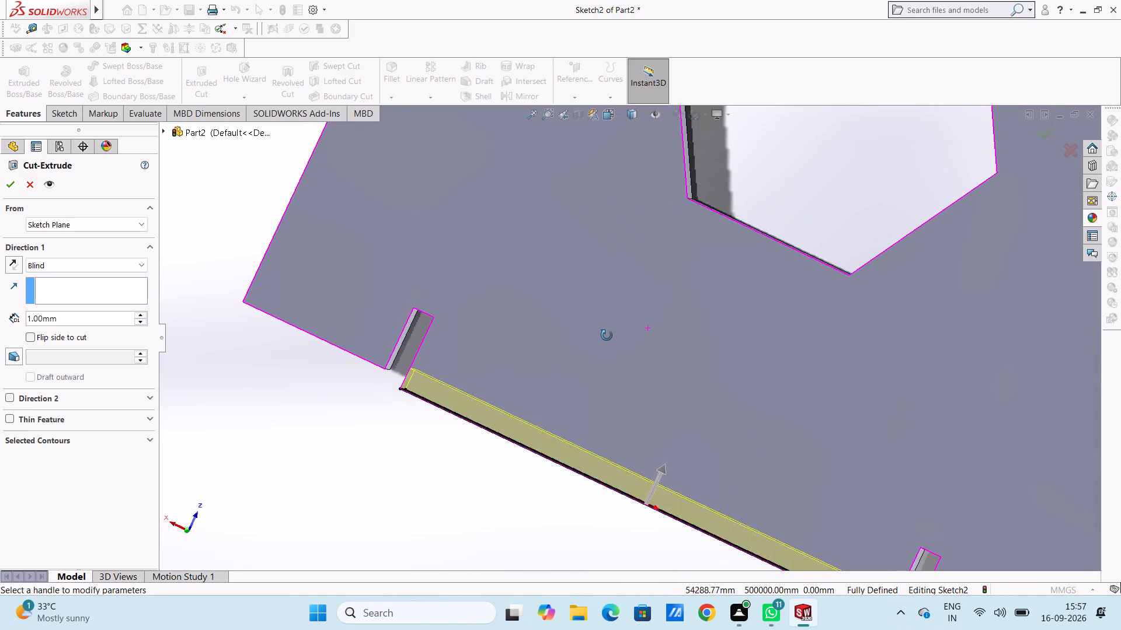
middle_click_drag(607, 335, 610, 331)
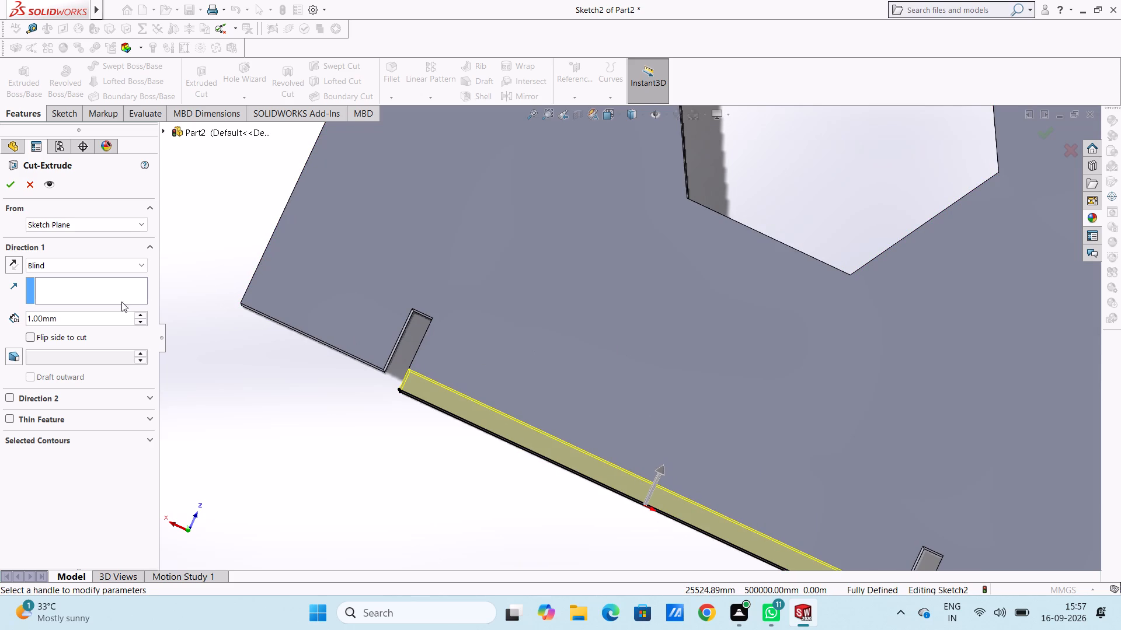
Set the blind depth to 0.5 mm and complete the Cut-Extrude of the edge section between the two notches.
double_click(117, 321)
type(".5")
key("Return")
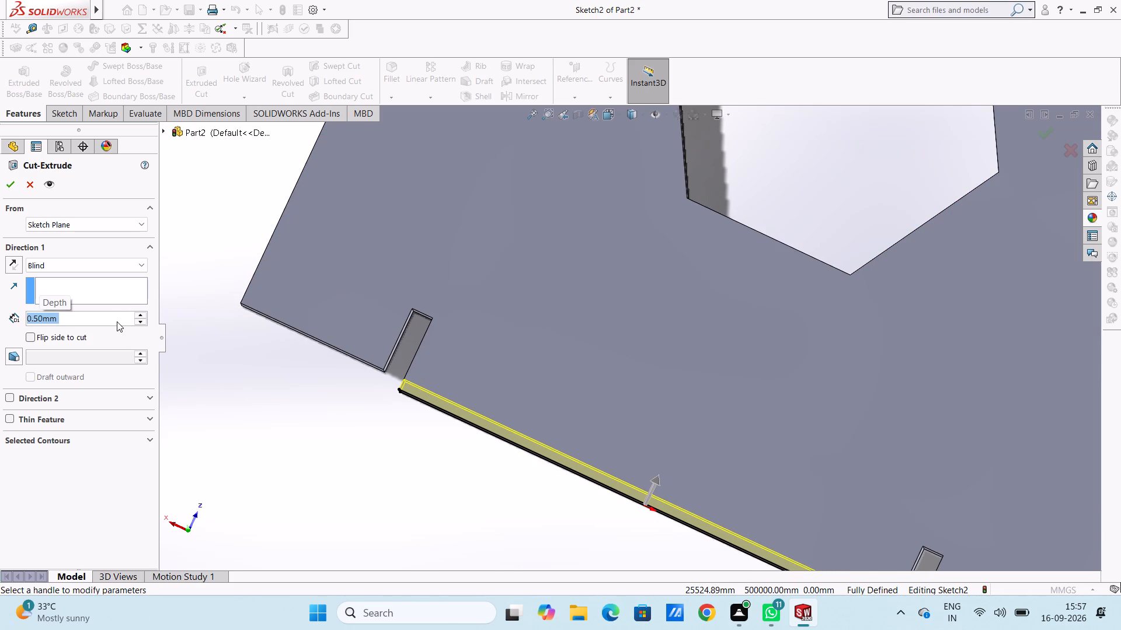
left_click(11, 185)
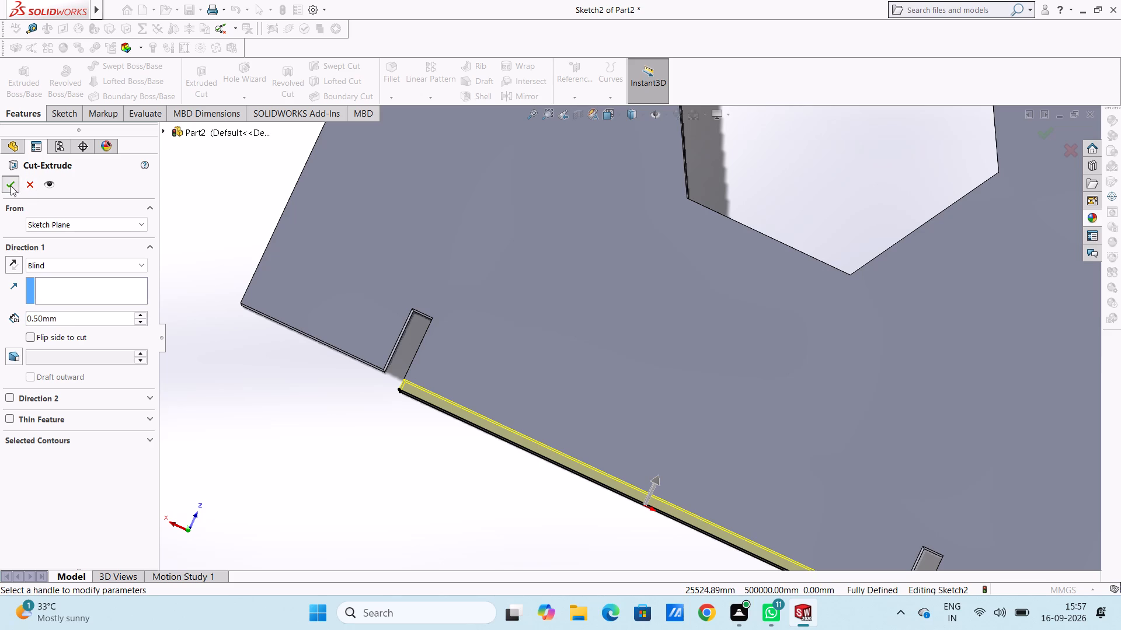
left_click(227, 223)
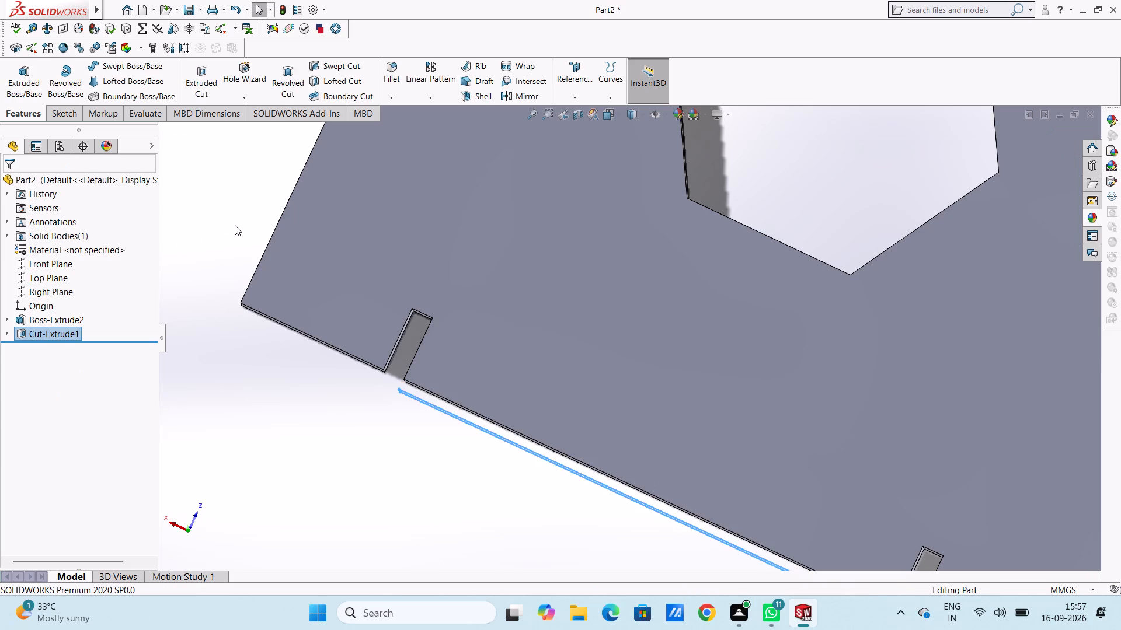
Sketch a closed line rectangle of 34.5 by 2 mm on the plate's right side edge face, from the notch to the origin end.
key("ctrl+5")
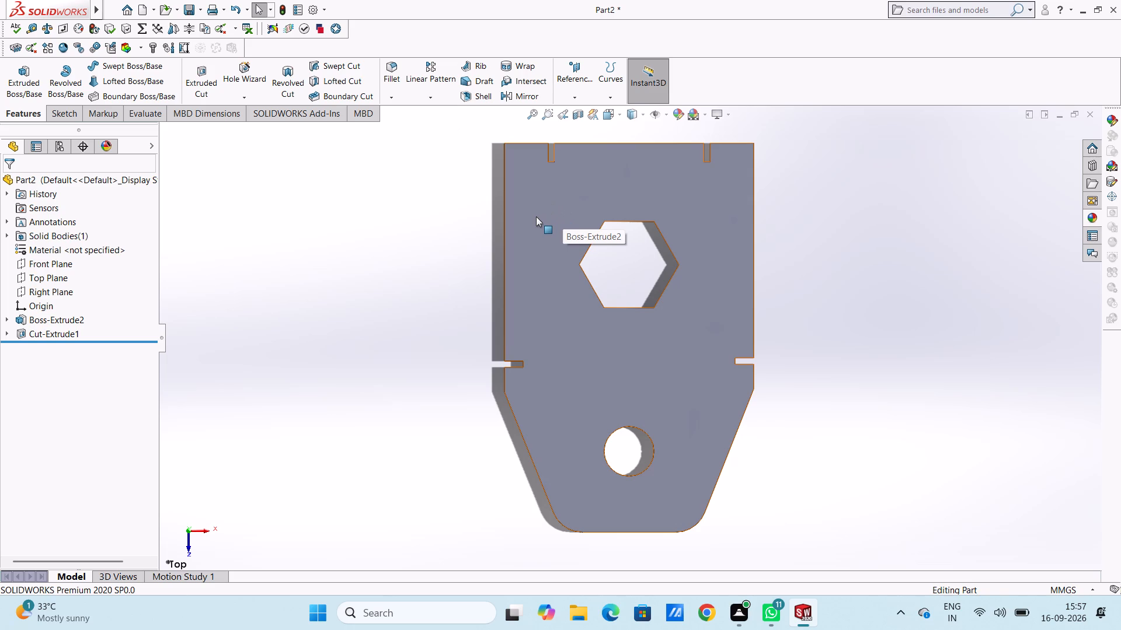
key("ctrl+2")
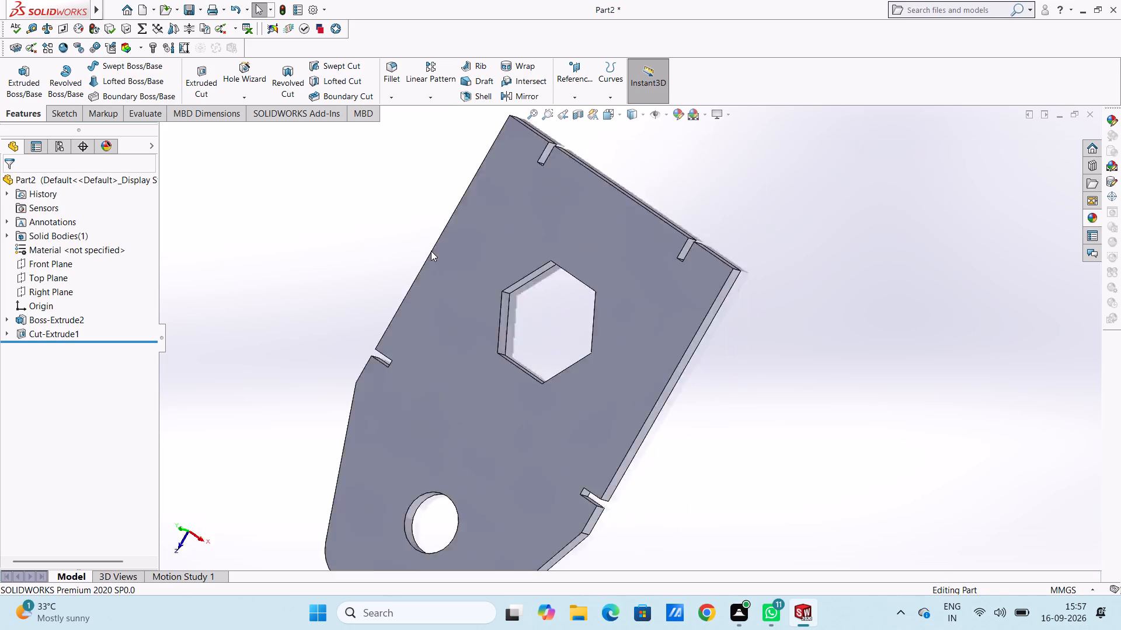
key("ctrl+3")
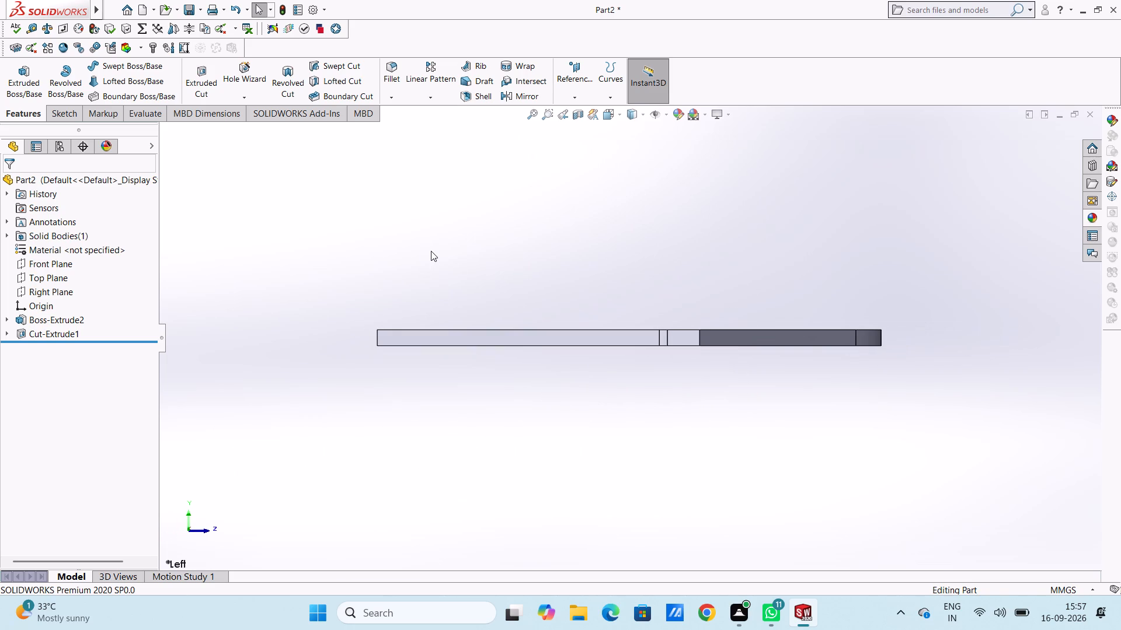
key("ctrl+4")
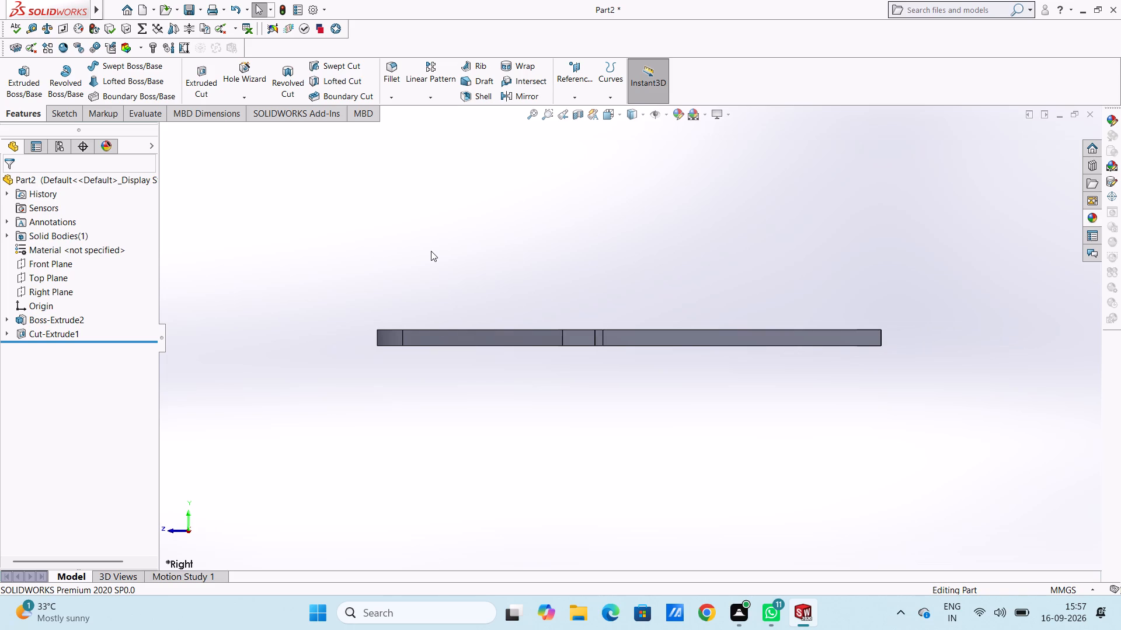
middle_click(456, 250)
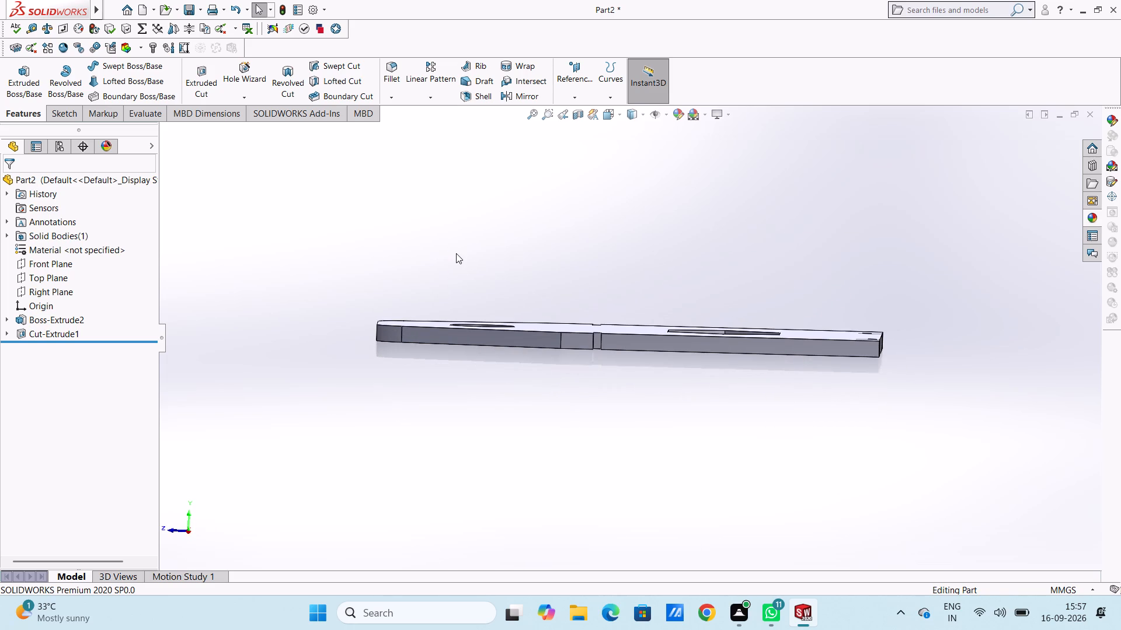
key("ctrl+4")
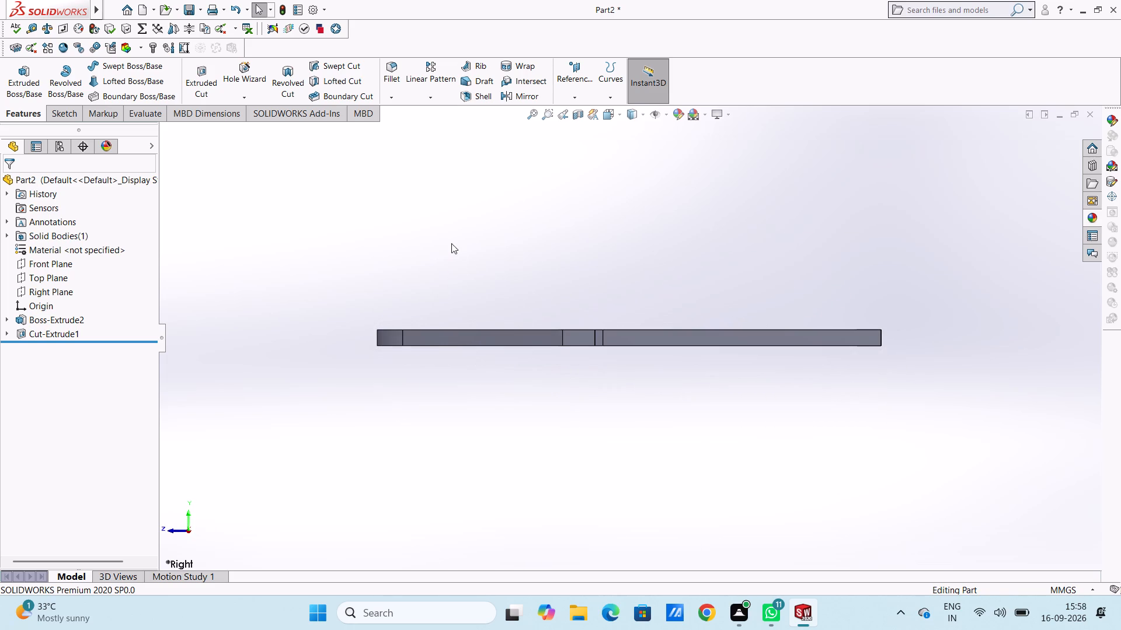
left_click(715, 337)
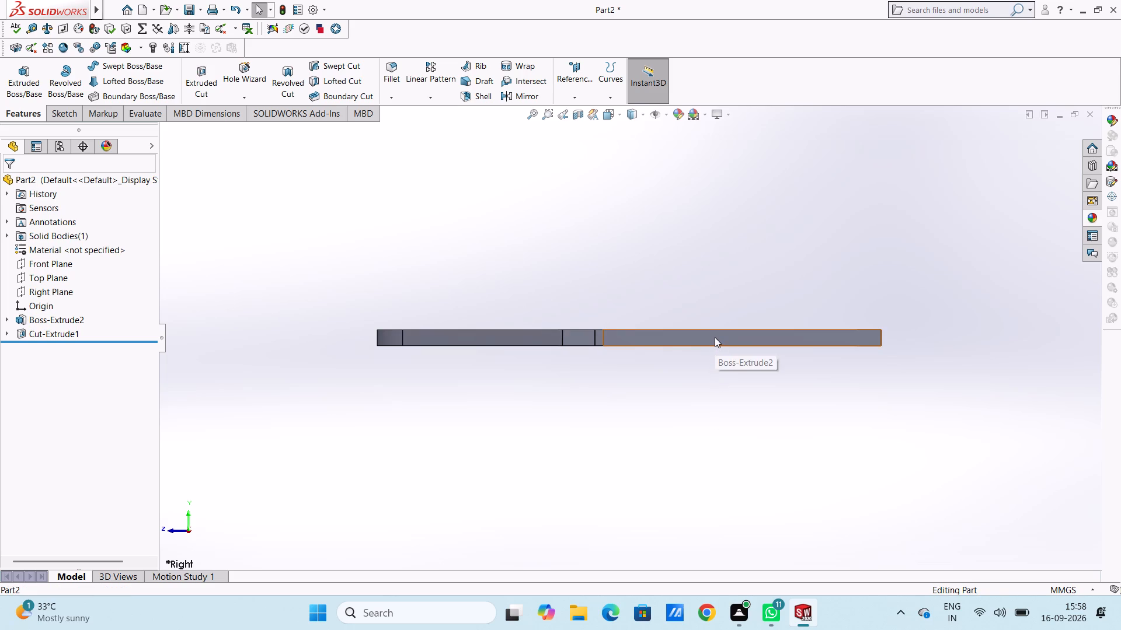
left_click(764, 300)
left_click(712, 280)
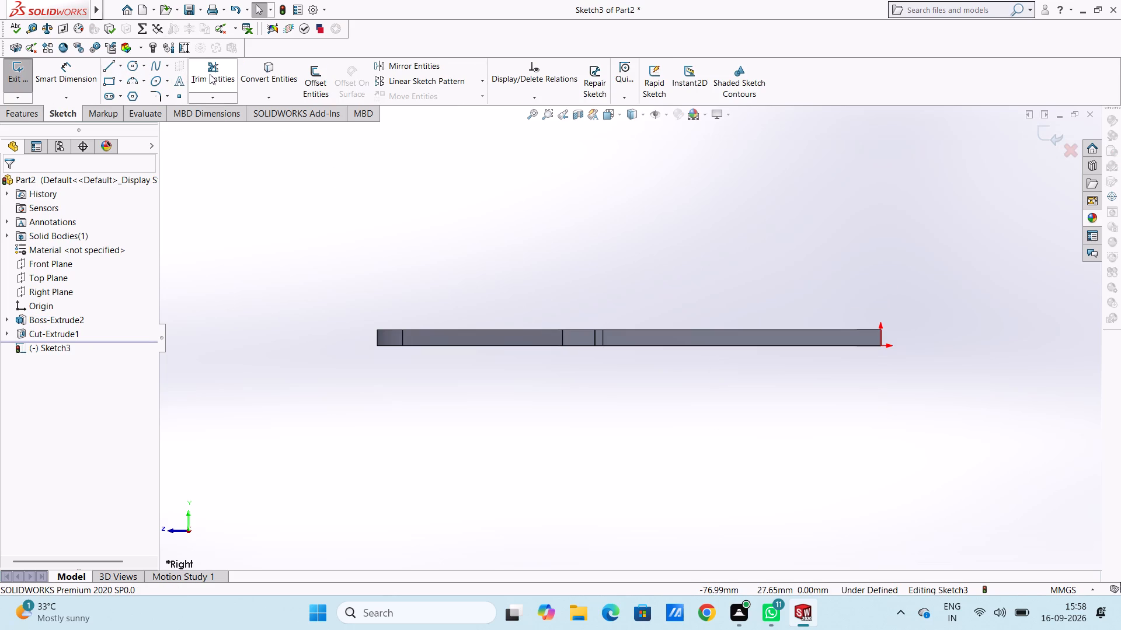
left_click(111, 67)
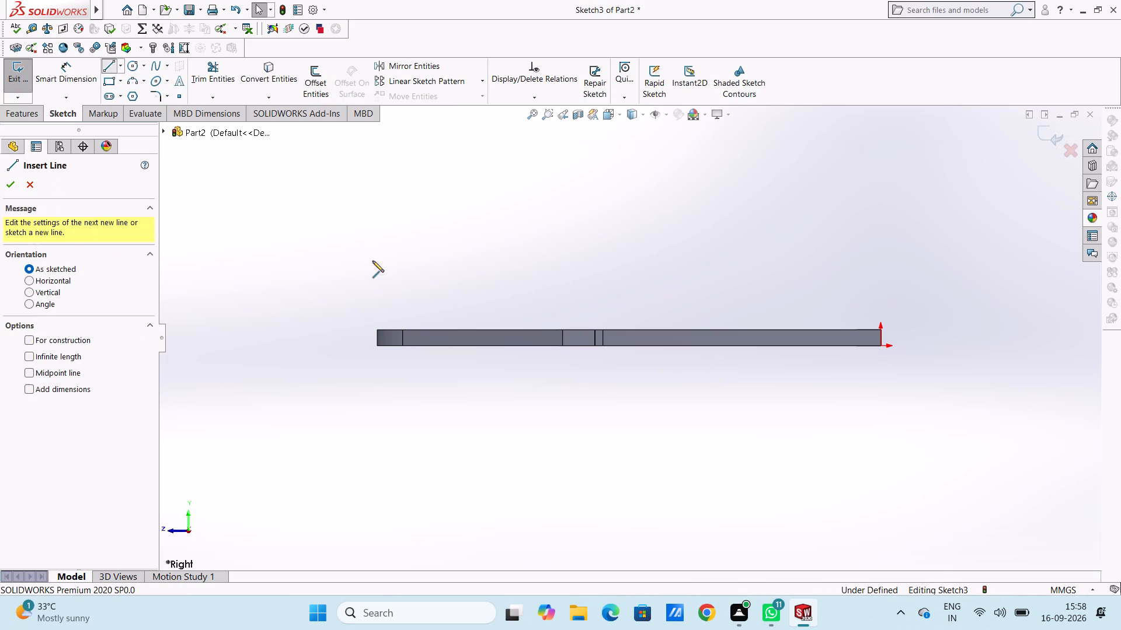
left_click(602, 328)
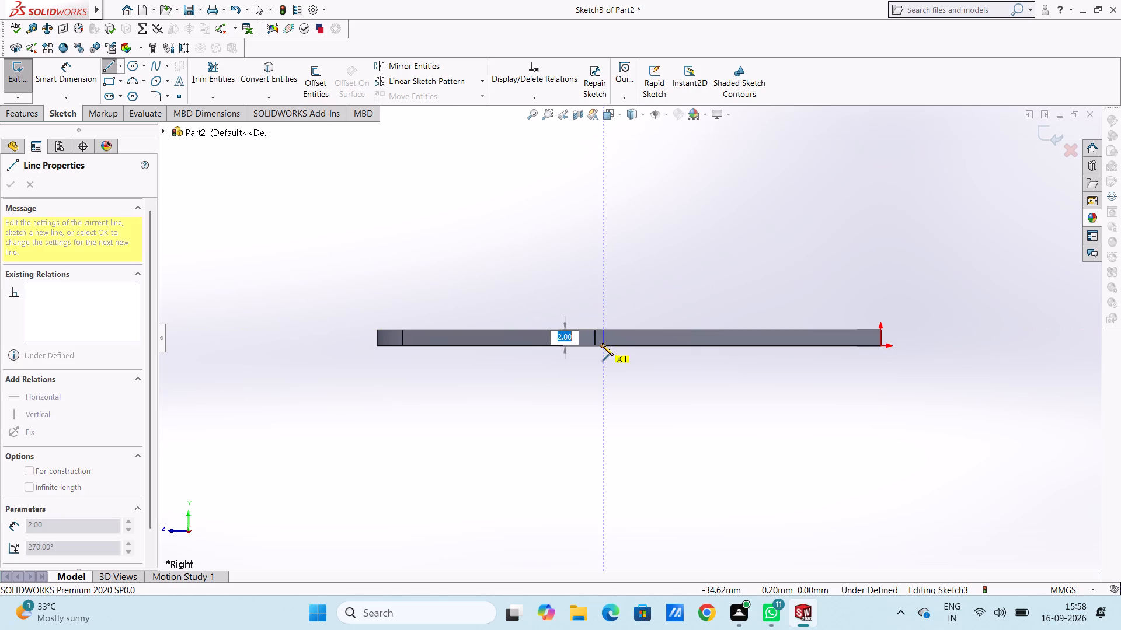
left_click(602, 344)
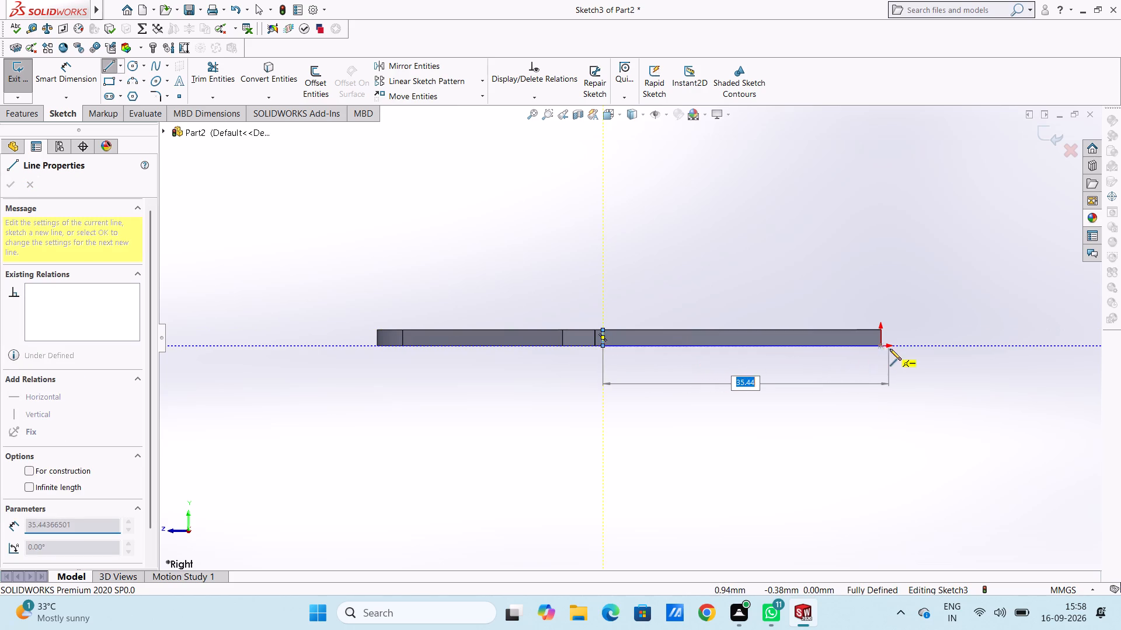
left_click(882, 347)
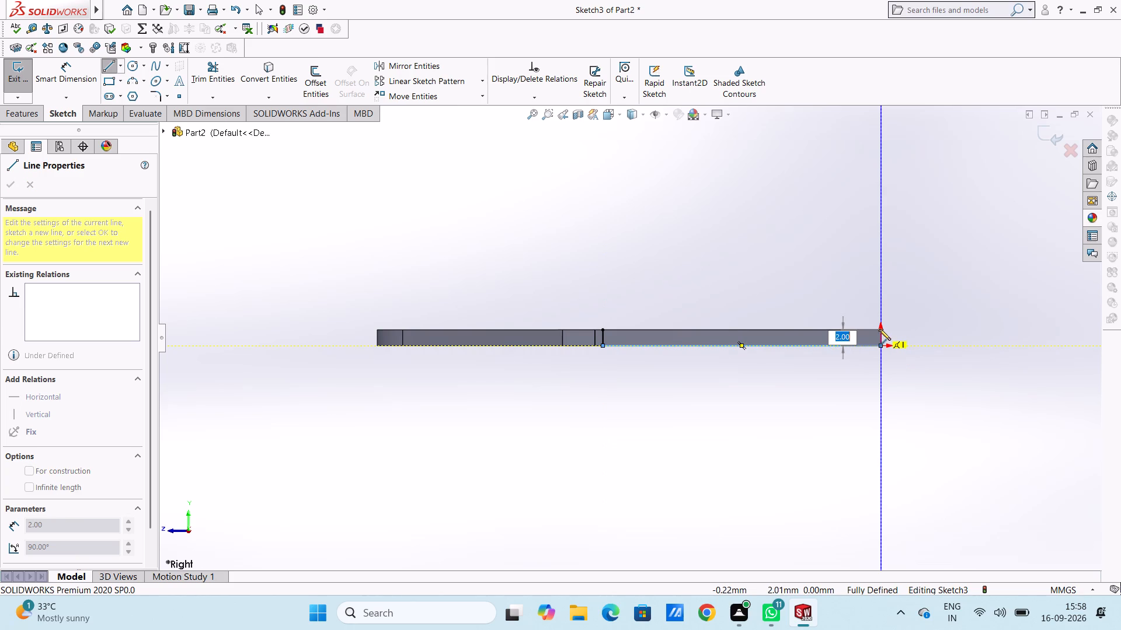
left_click(880, 328)
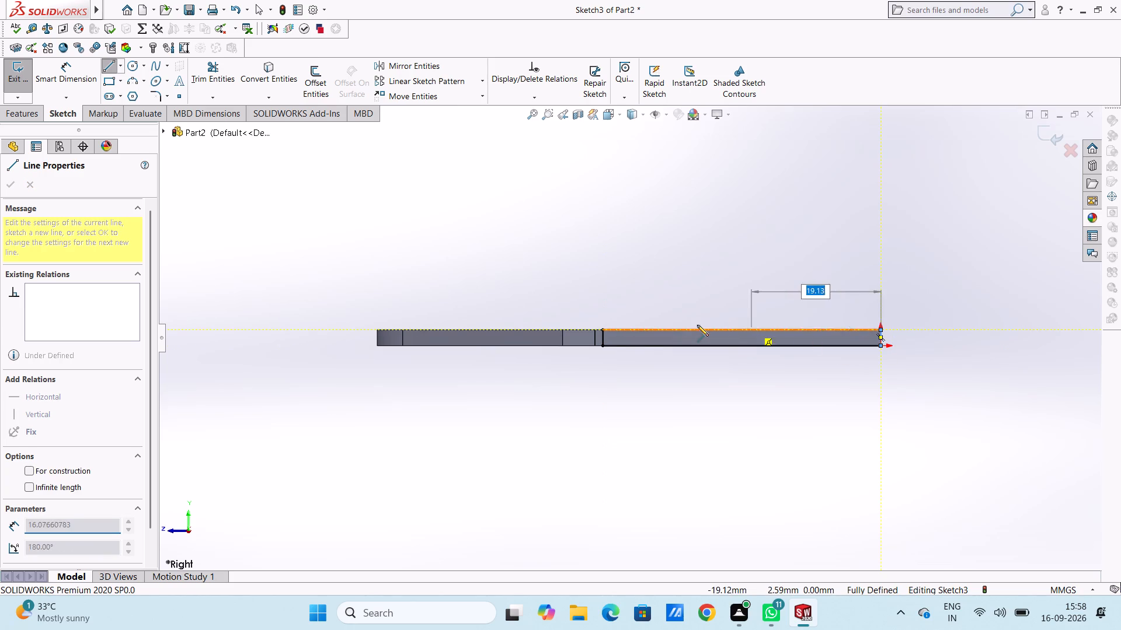
left_click(604, 331)
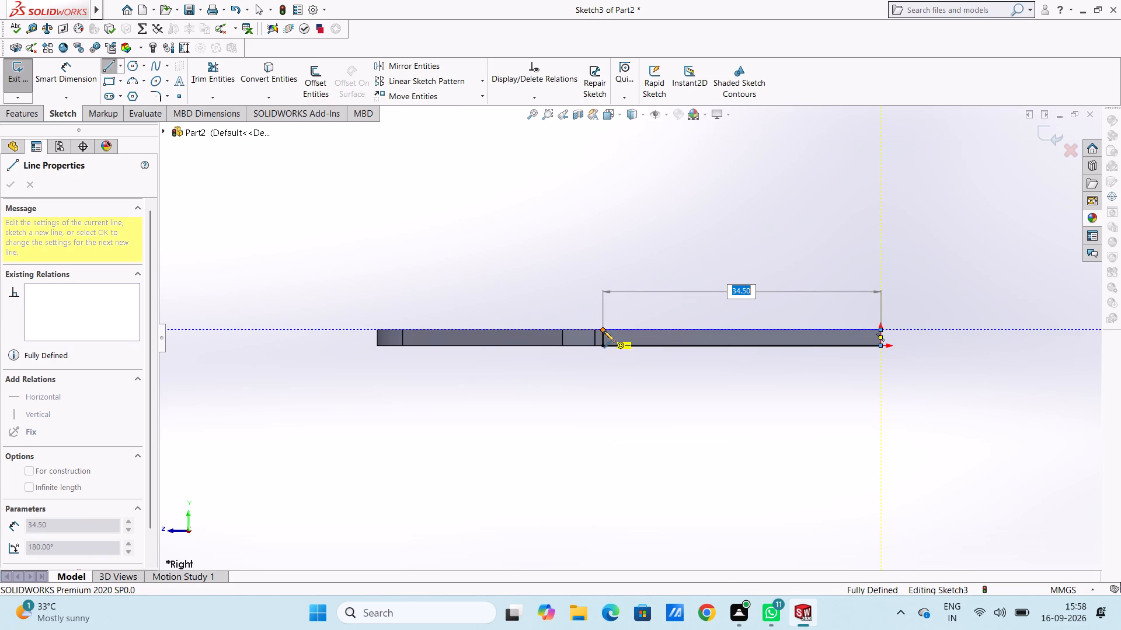
key("Escape")
key("Escape")
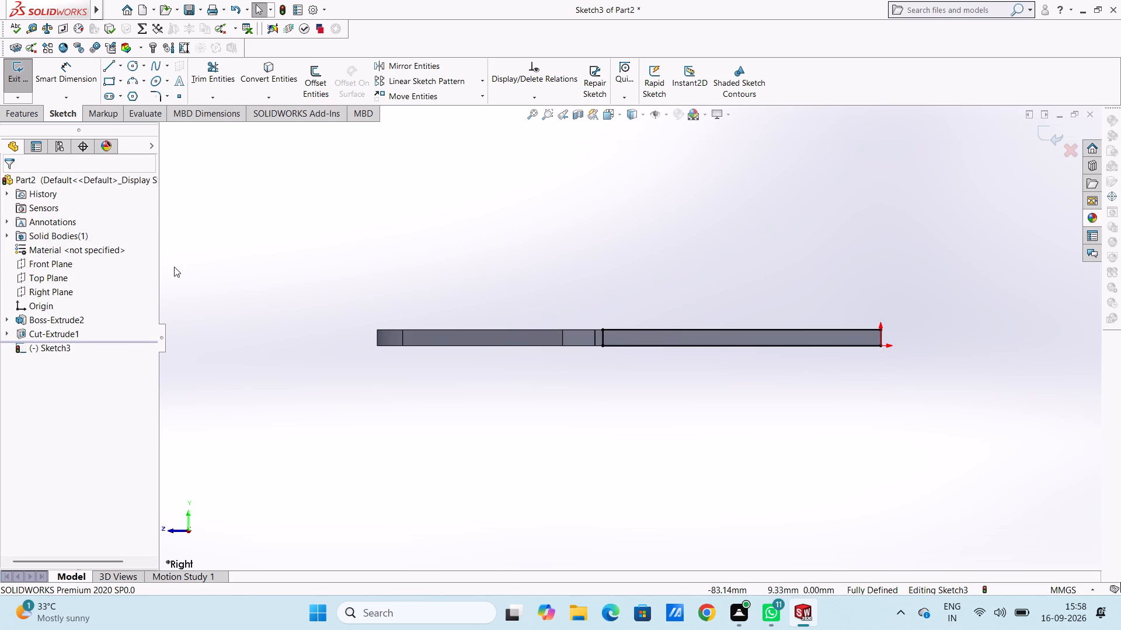
Draw a vertical line 10 mm long upward from the rectangle's upper corner at the side notch.
left_click(111, 65)
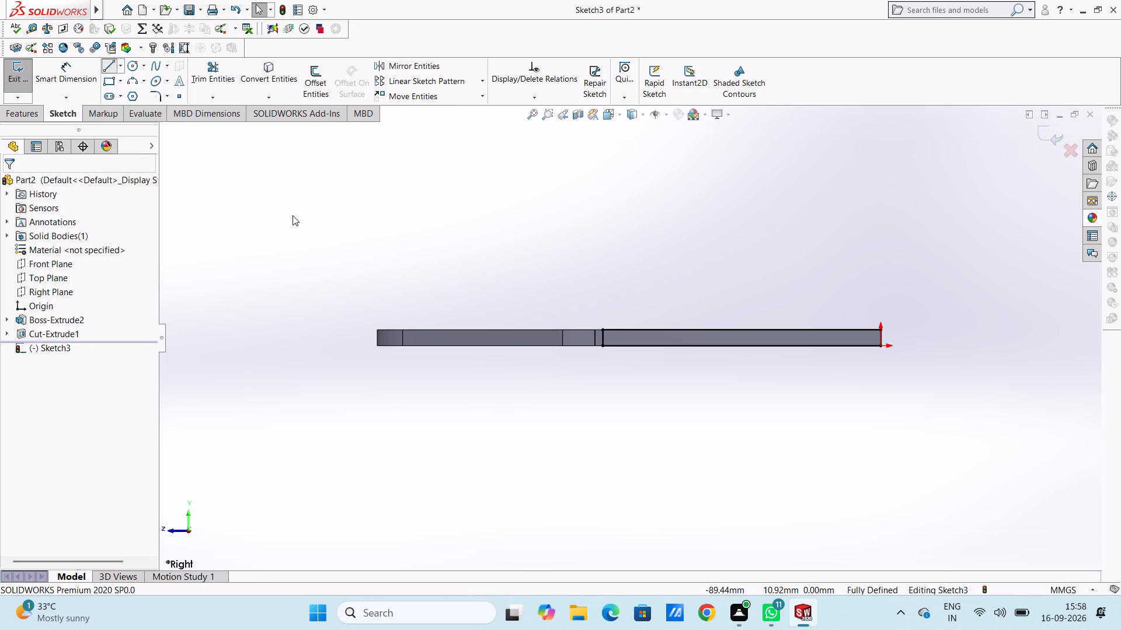
left_click(604, 329)
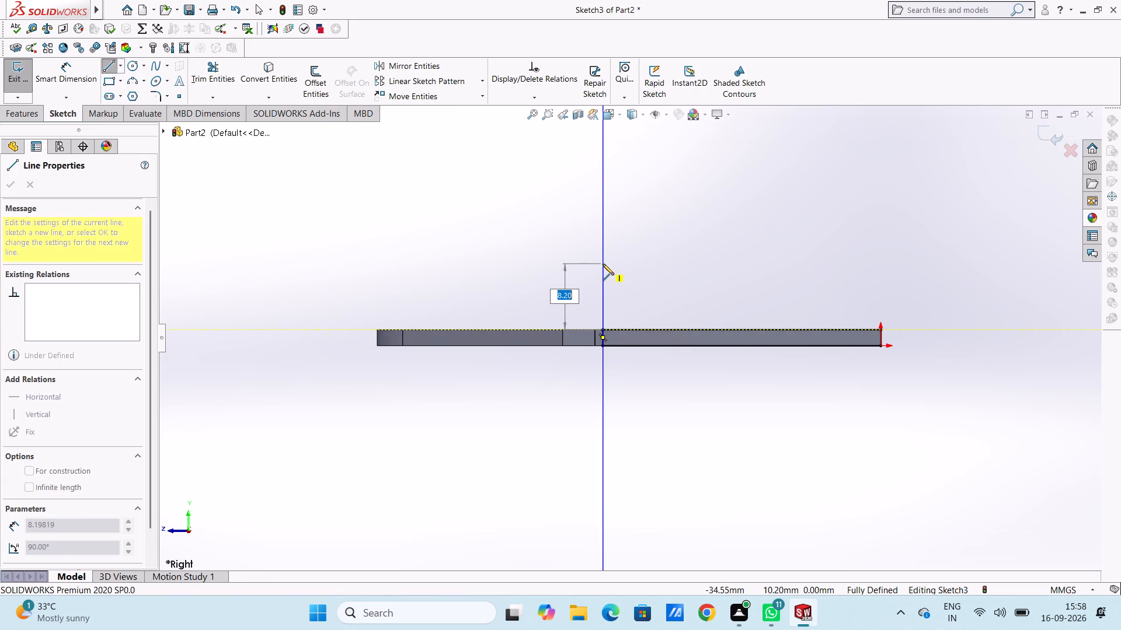
type("10")
key("Return")
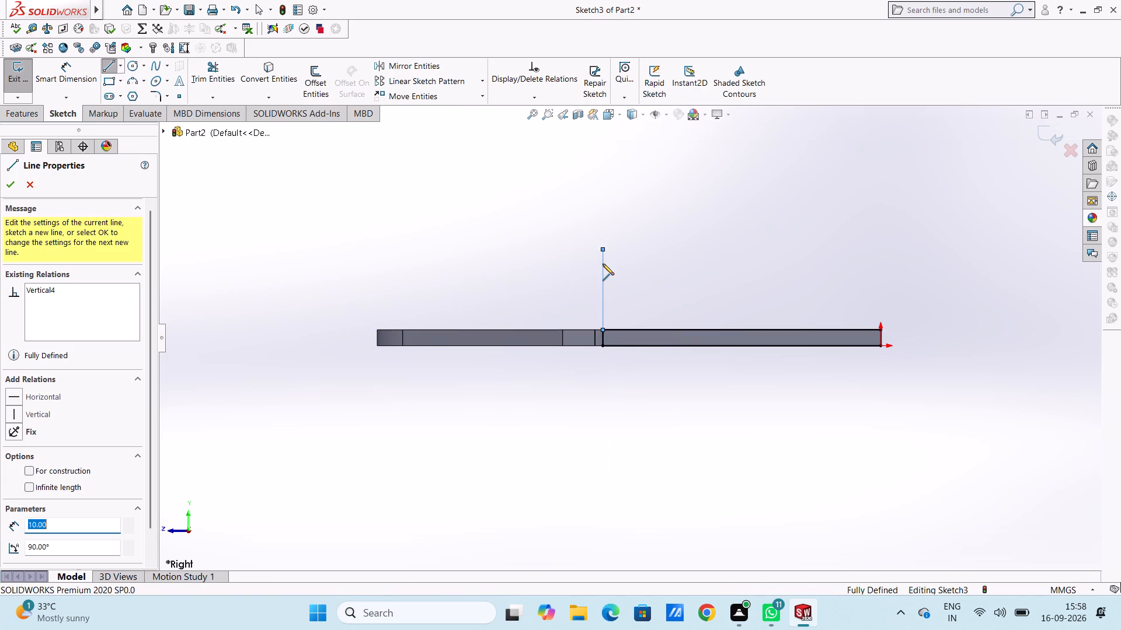
key("Escape")
key("Escape")
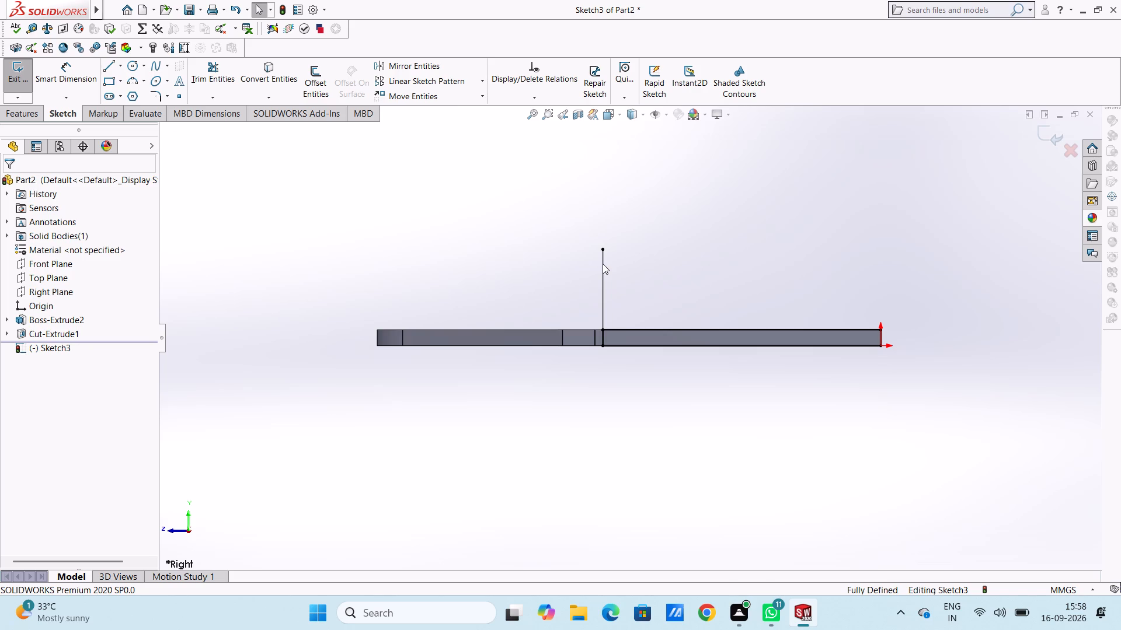
Dimension the vertical line above the side notch and set its length to 8 mm.
left_click(74, 69)
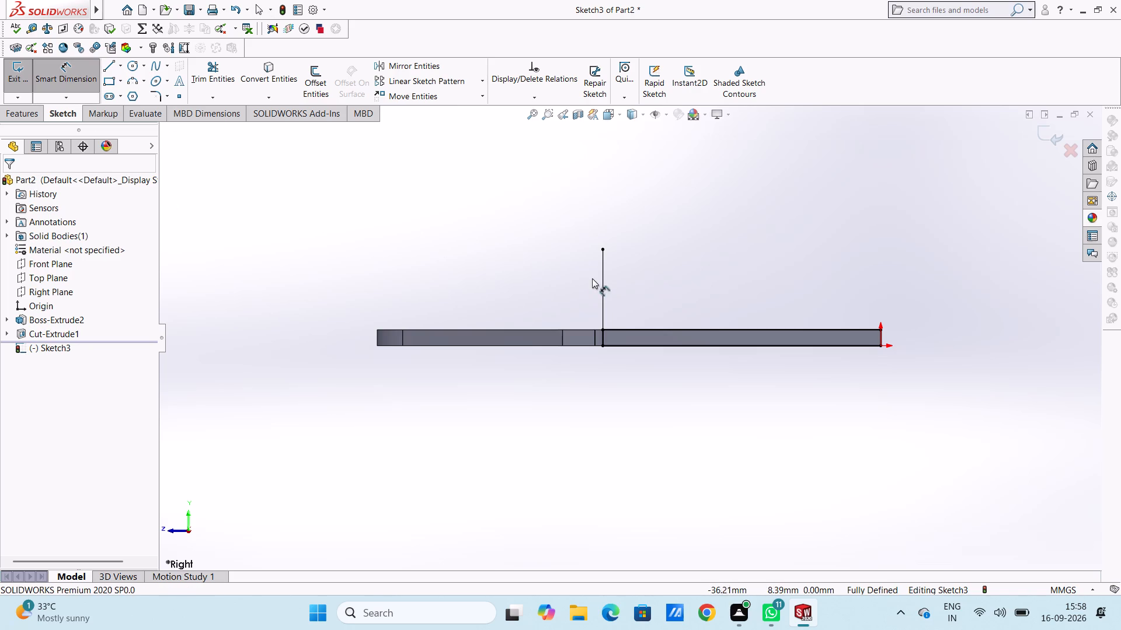
left_click(601, 281)
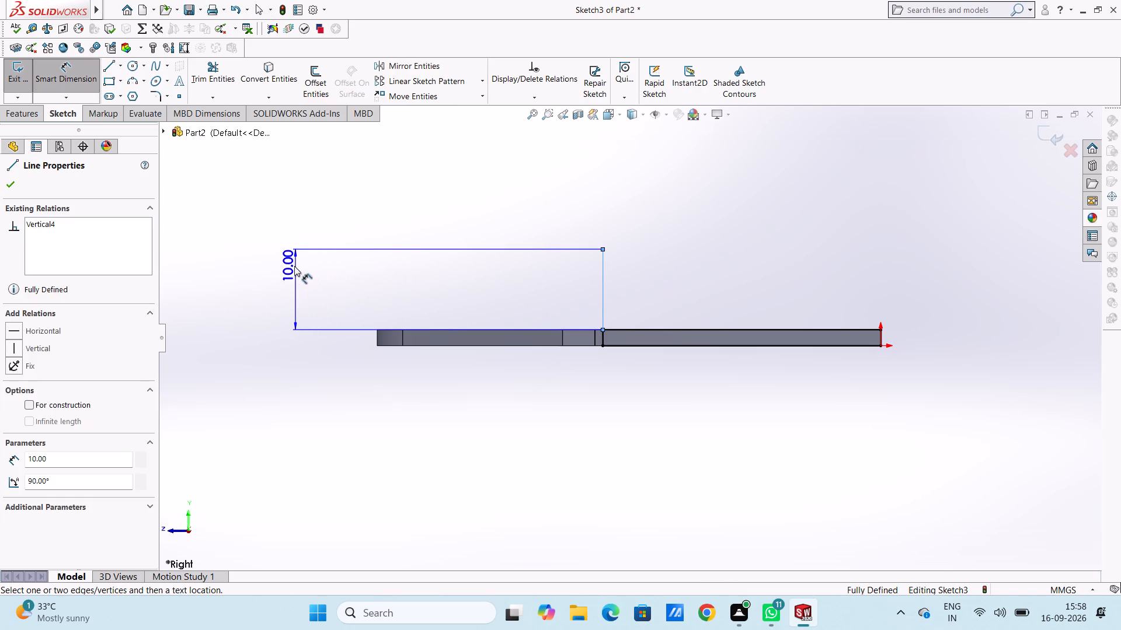
left_click(278, 269)
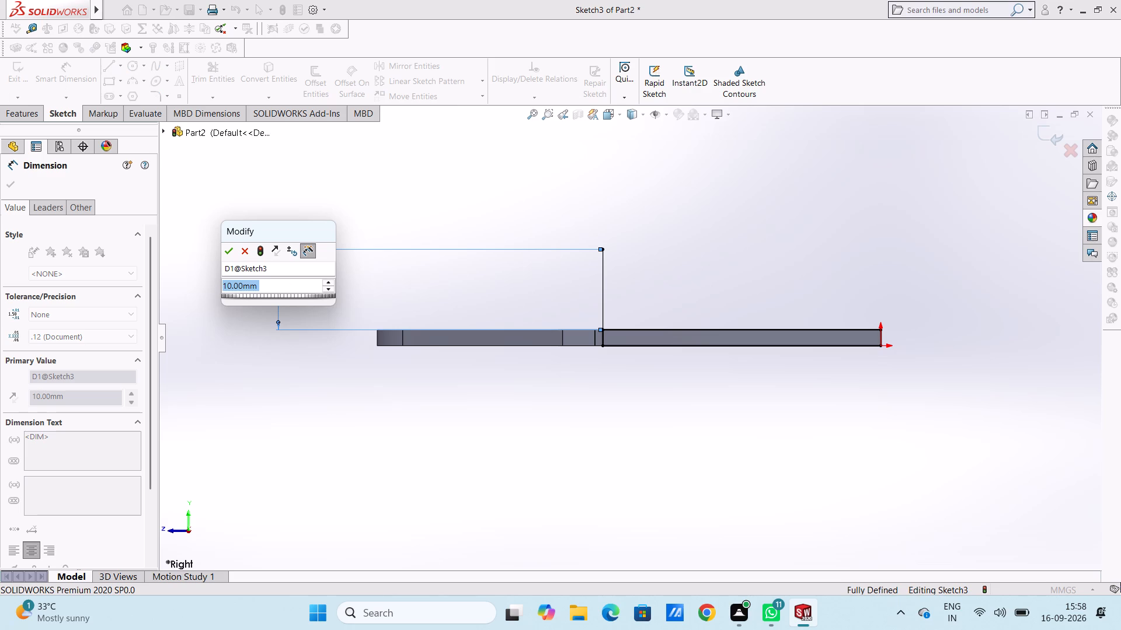
key("8")
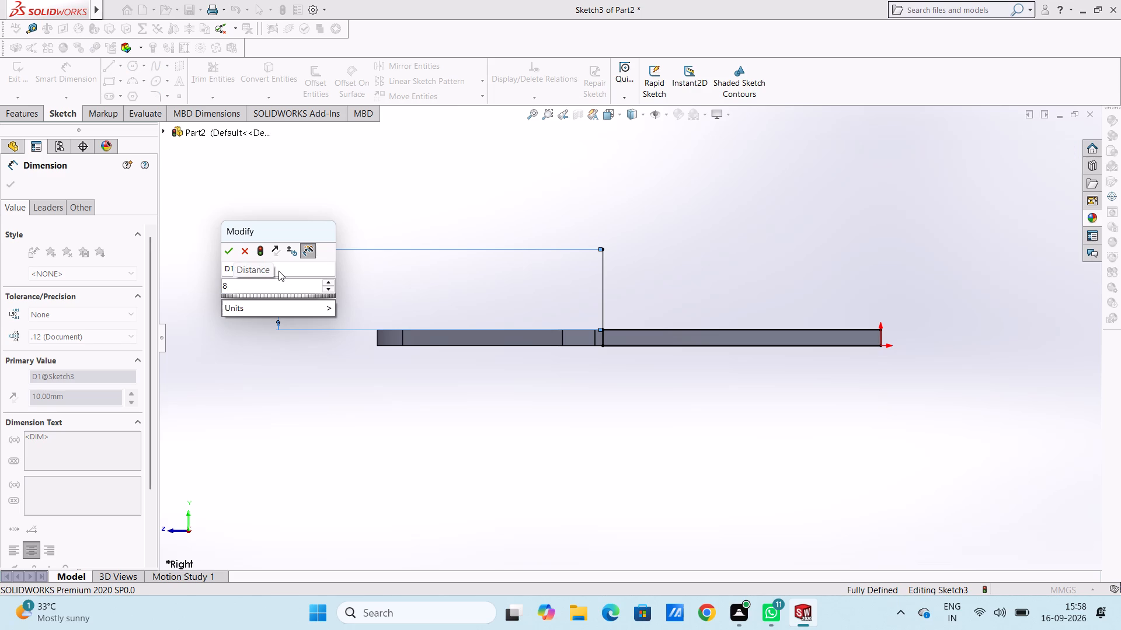
key("Return")
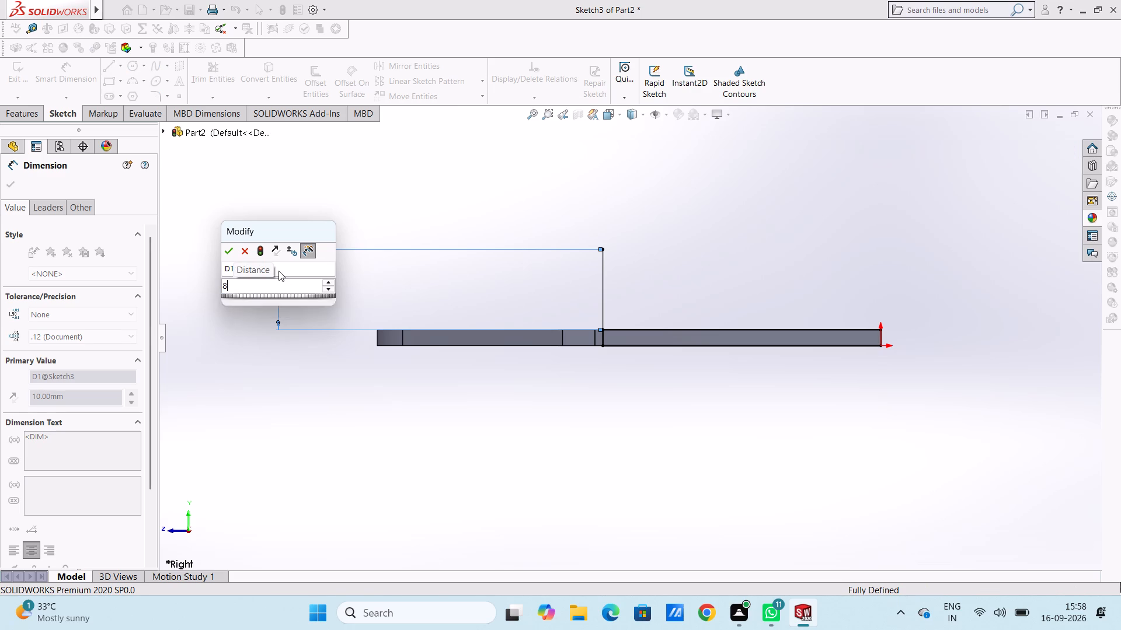
left_click(368, 226)
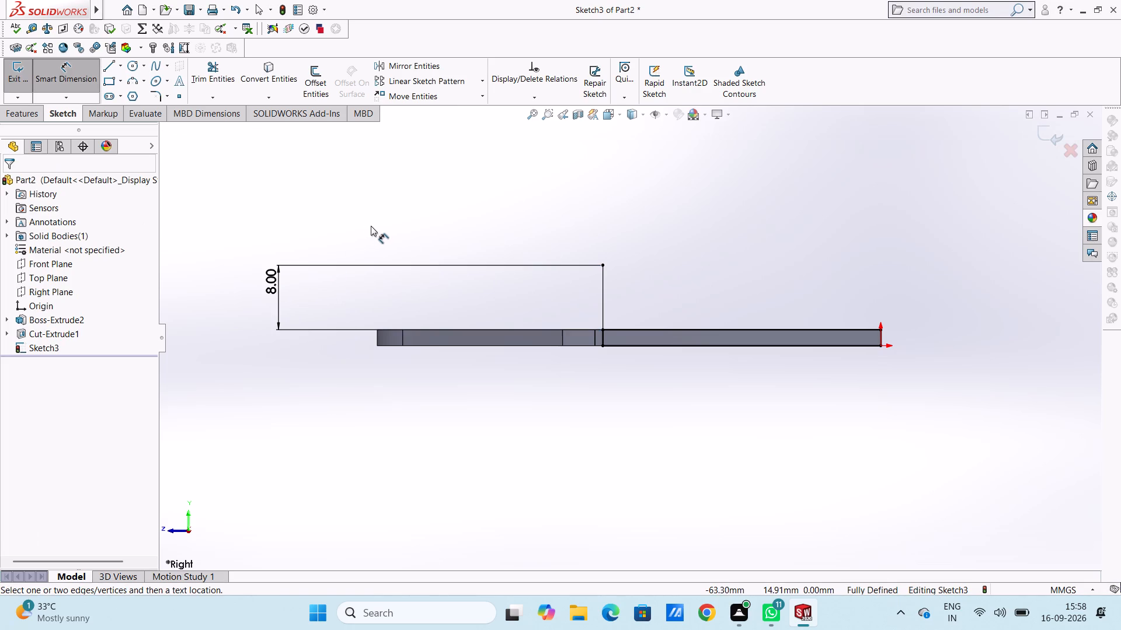
Complete the flange outline with a 13 mm vertical line at the origin end, a 29.5 mm horizontal top line and a sloped closing line.
left_click(109, 68)
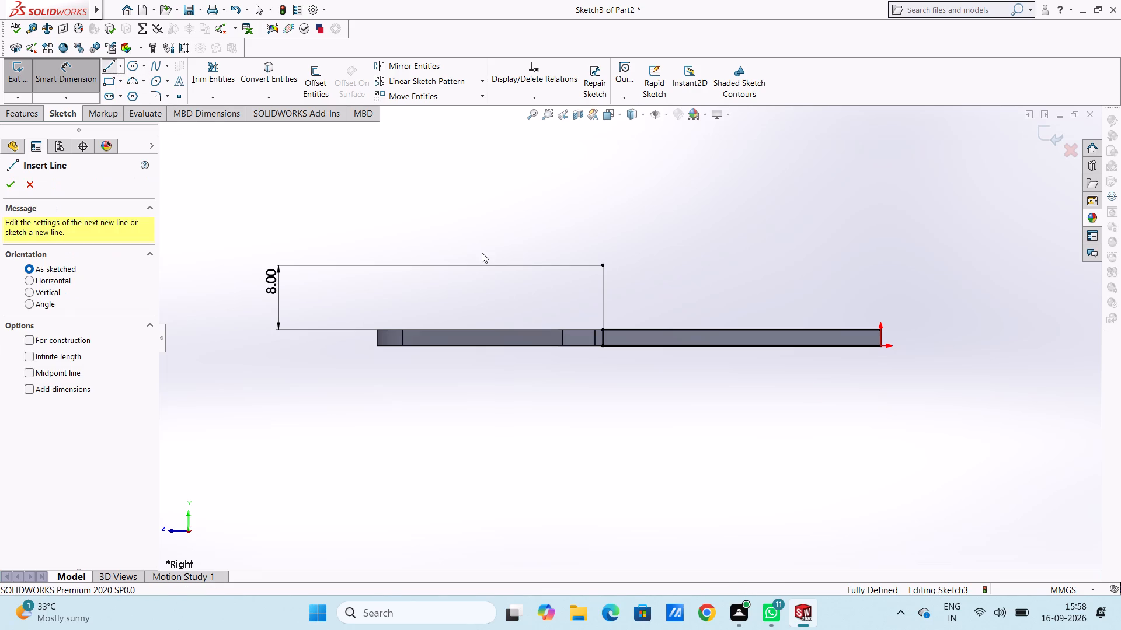
left_click(881, 330)
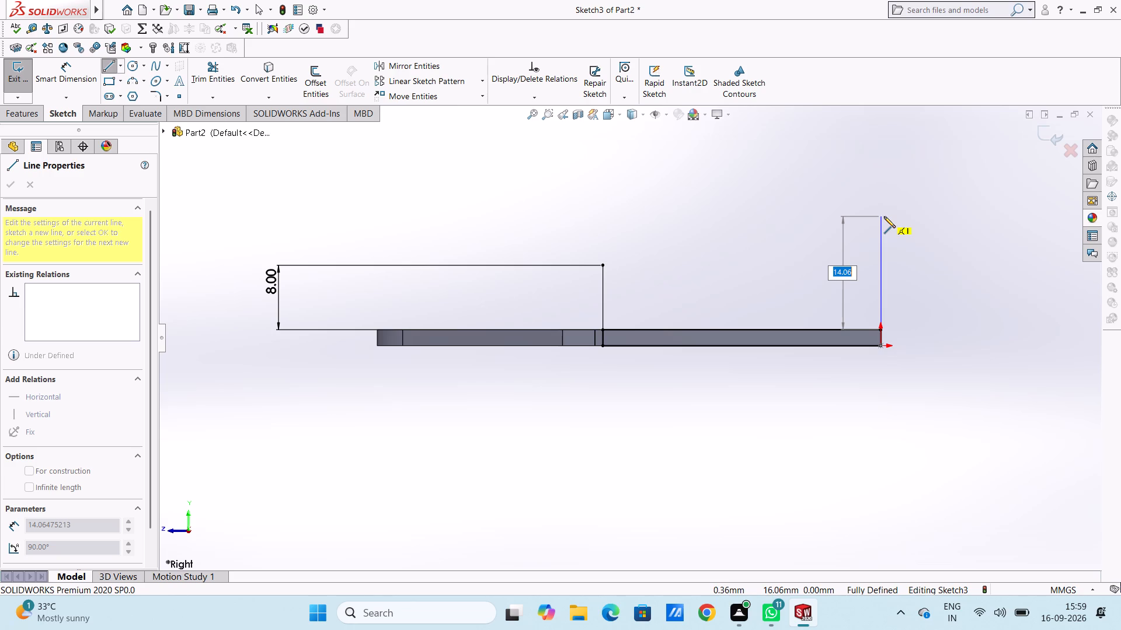
type("13")
key("Return")
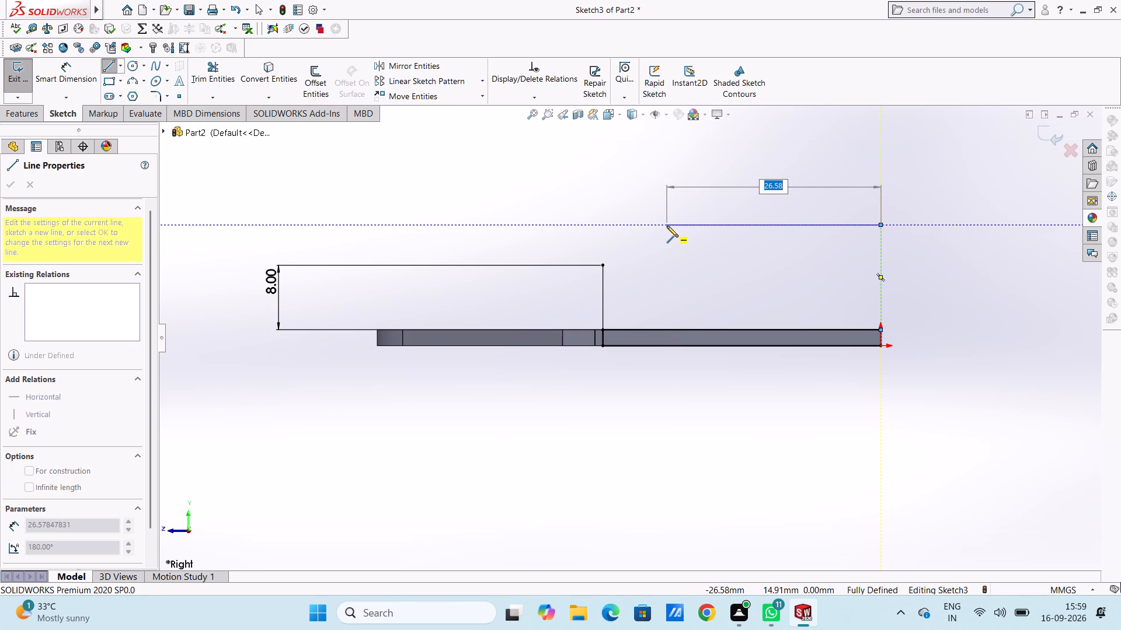
type("29.5")
key("Return")
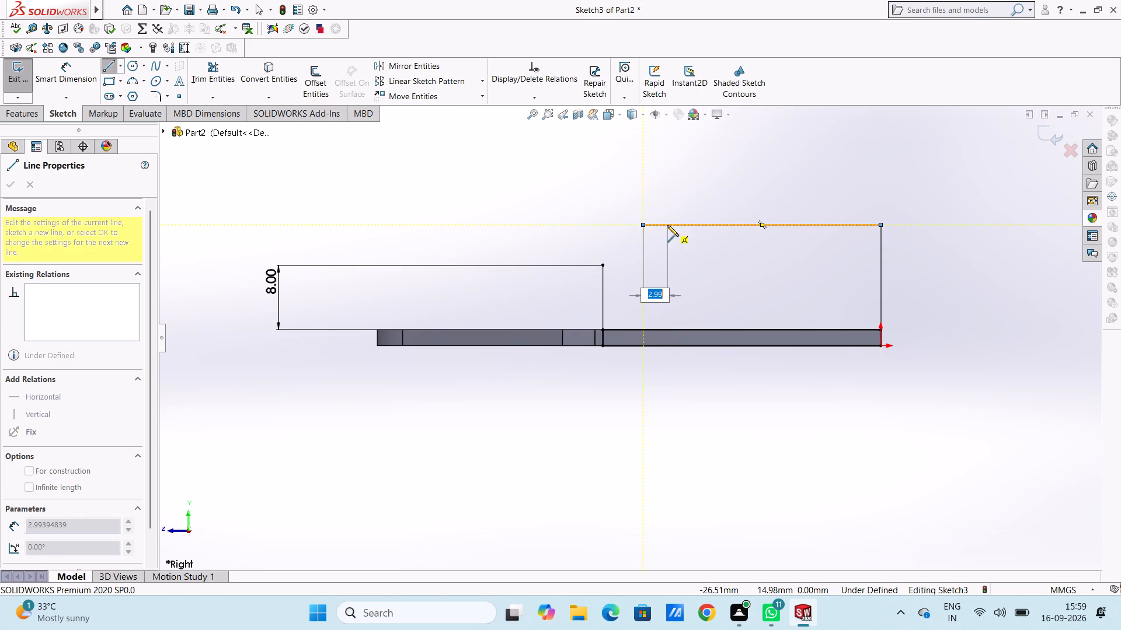
left_click(603, 265)
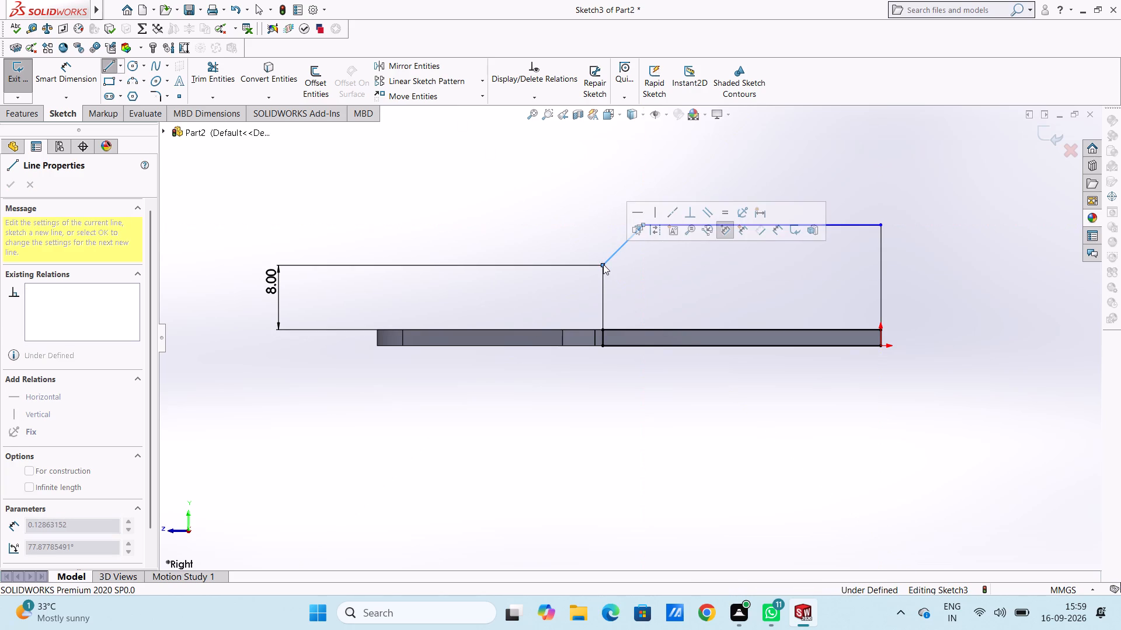
key("Escape")
key("Escape")
key("Escape")
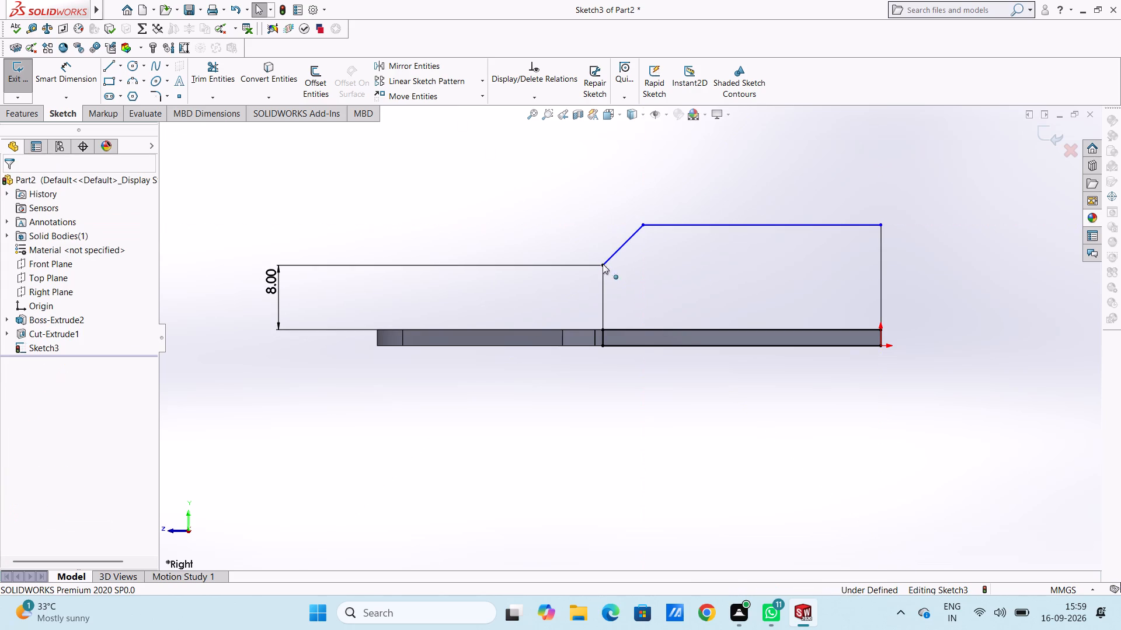
Dimension the flange's top line at 29.5 mm and its vertical line at the origin end at 13 mm.
left_click(73, 74)
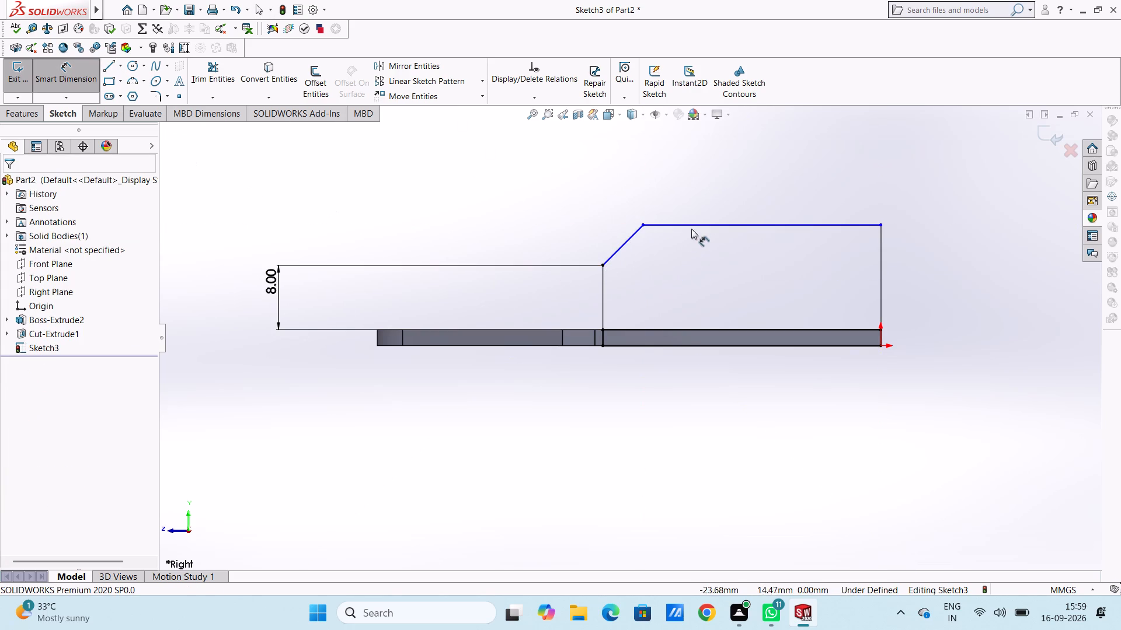
left_click(713, 227)
left_click(755, 131)
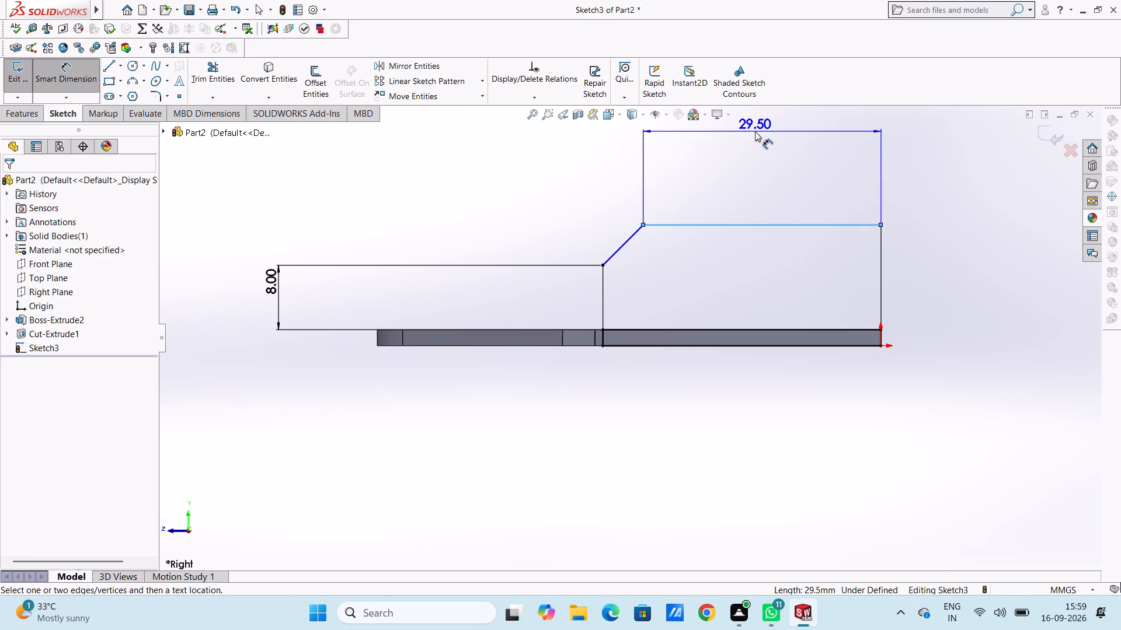
left_click(706, 117)
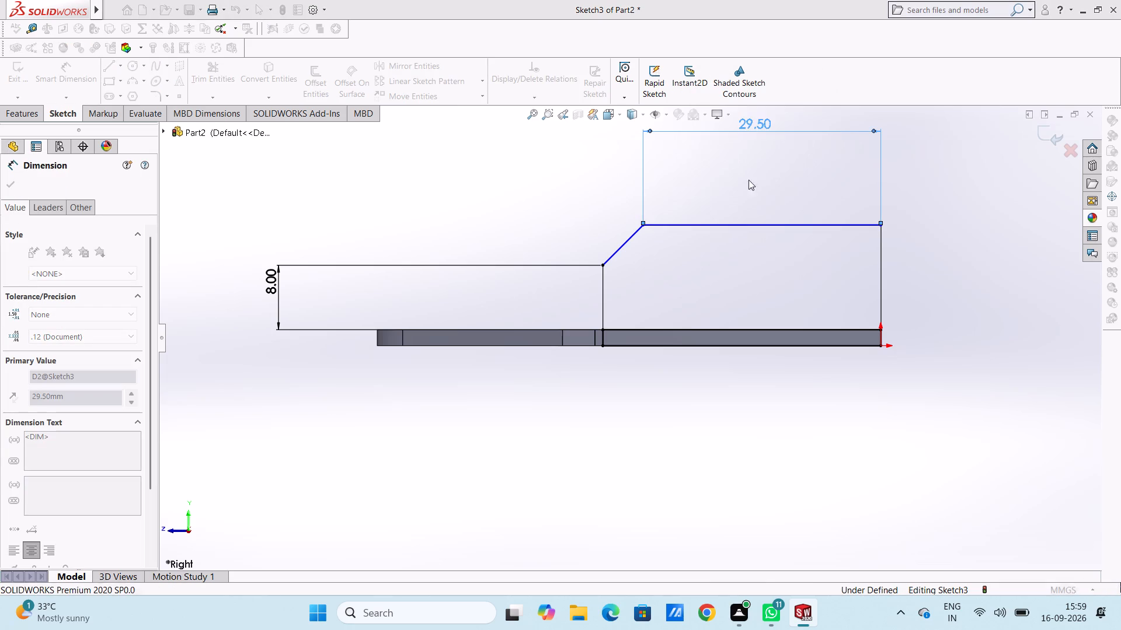
left_click(813, 196)
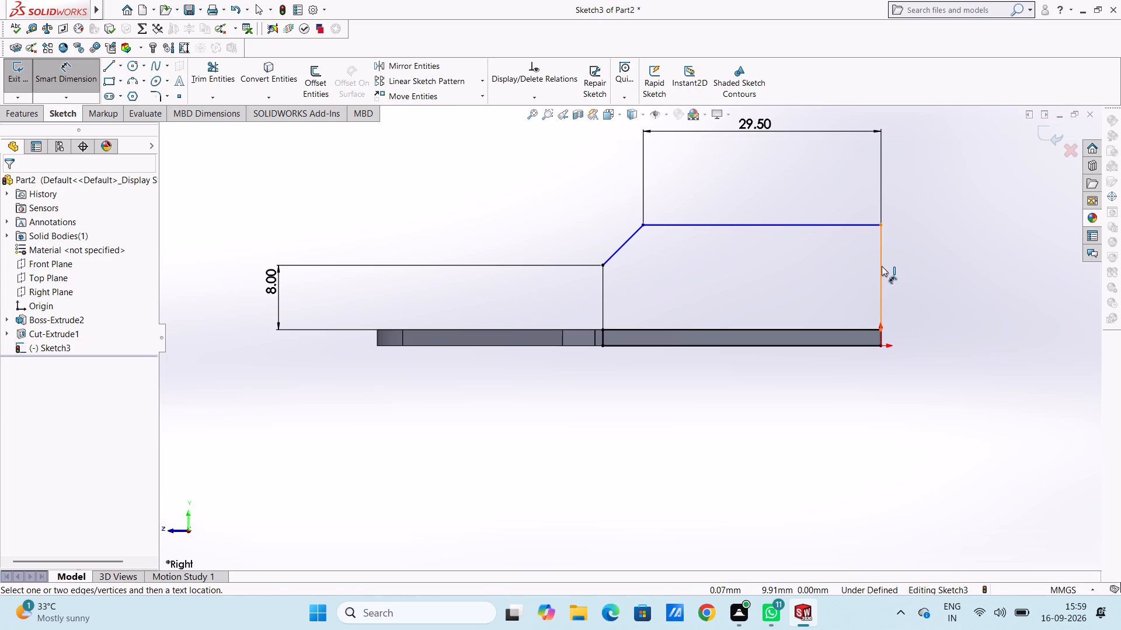
left_click(882, 266)
left_click(967, 262)
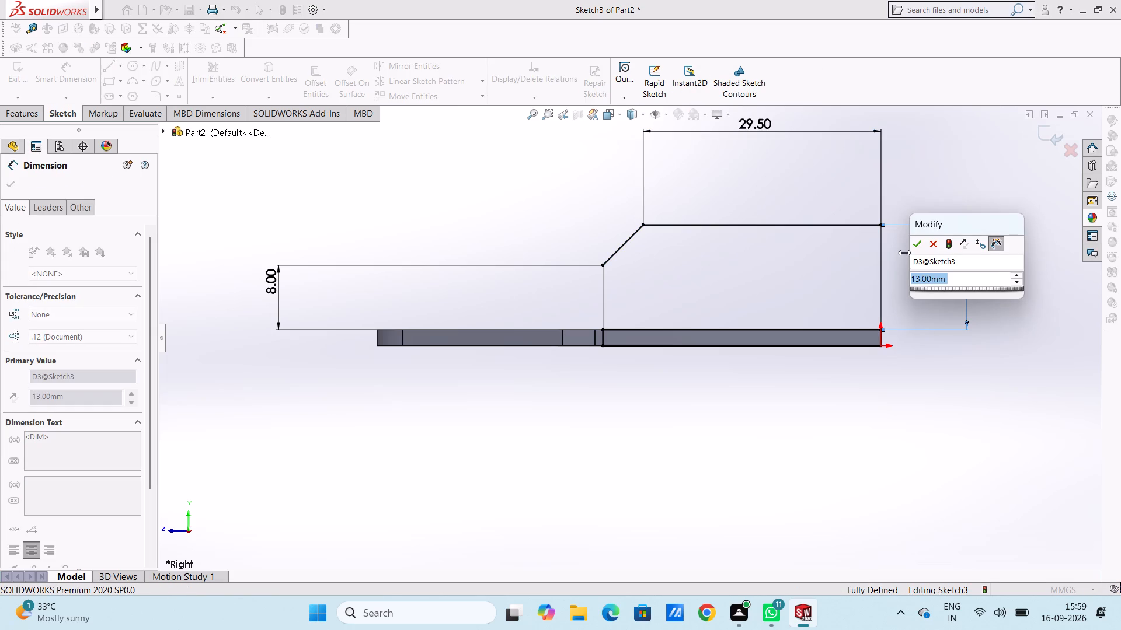
left_click(915, 249)
left_click(925, 273)
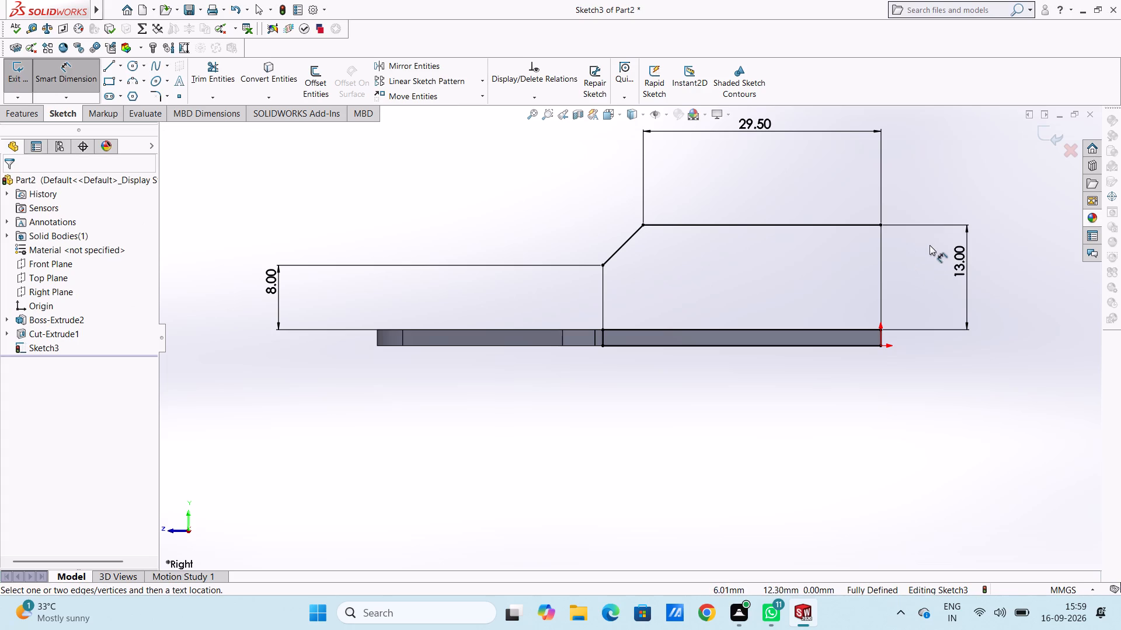
middle_click_drag(944, 176, 904, 237)
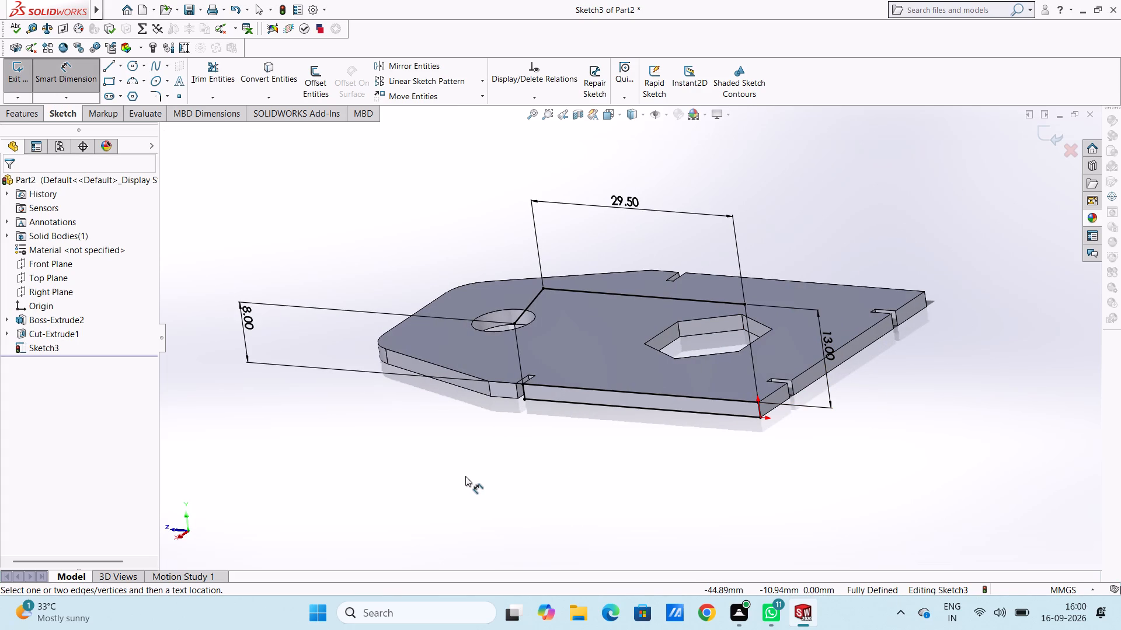
key("Escape")
key("Escape")
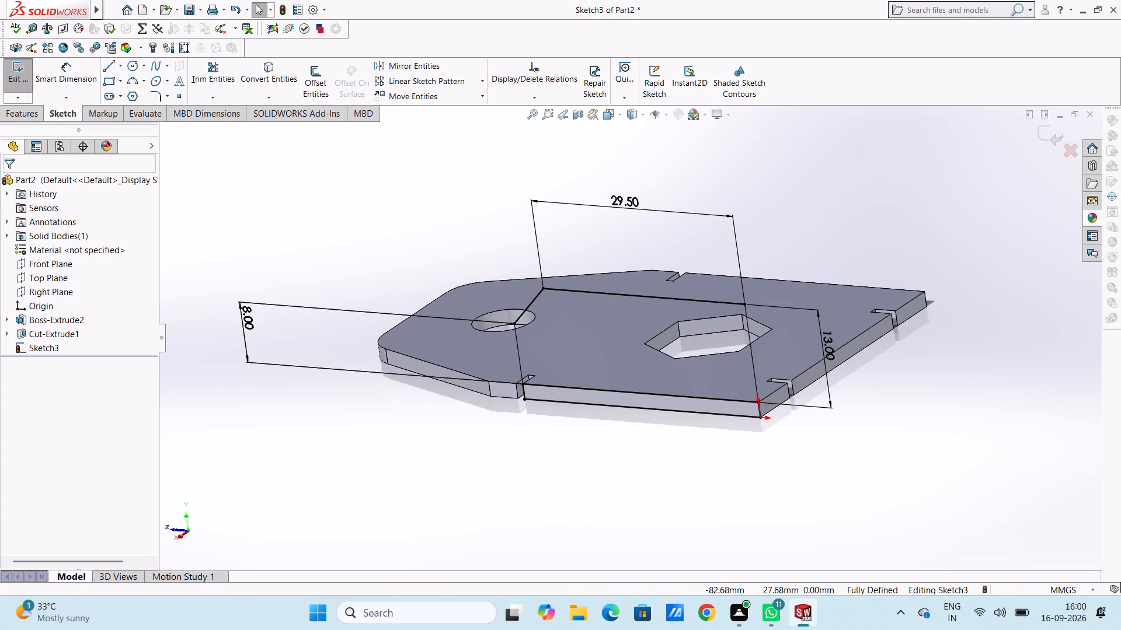
Start a blind Boss-Extrude of both sketch regions, reverse it inward over the plate, and try a depth of 2 mm.
left_click(26, 118)
left_click(20, 84)
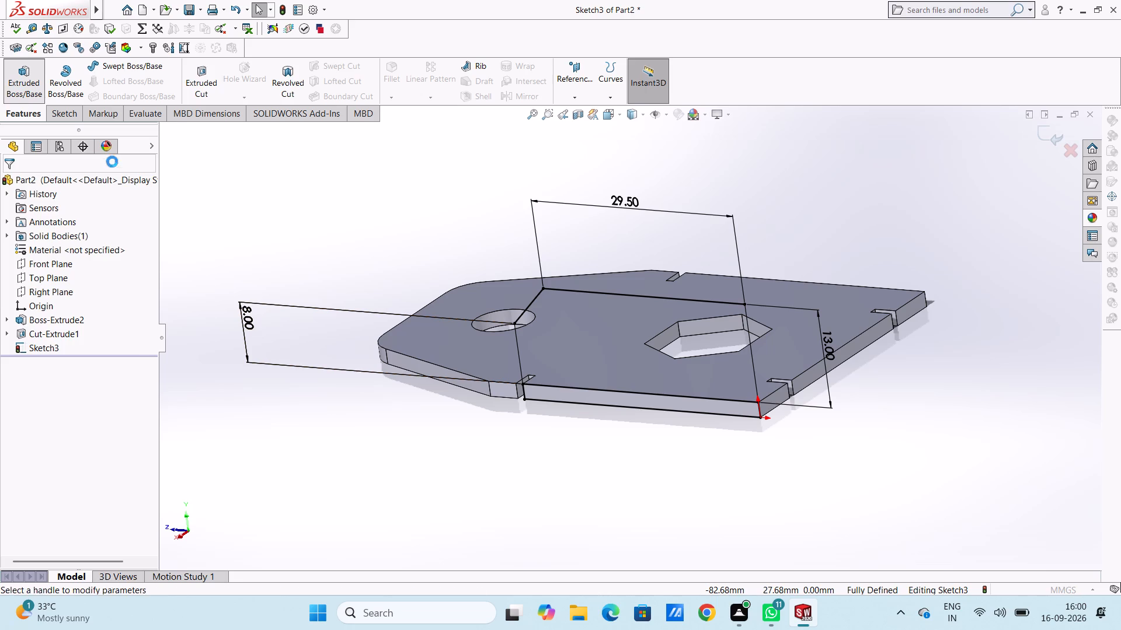
left_click(584, 332)
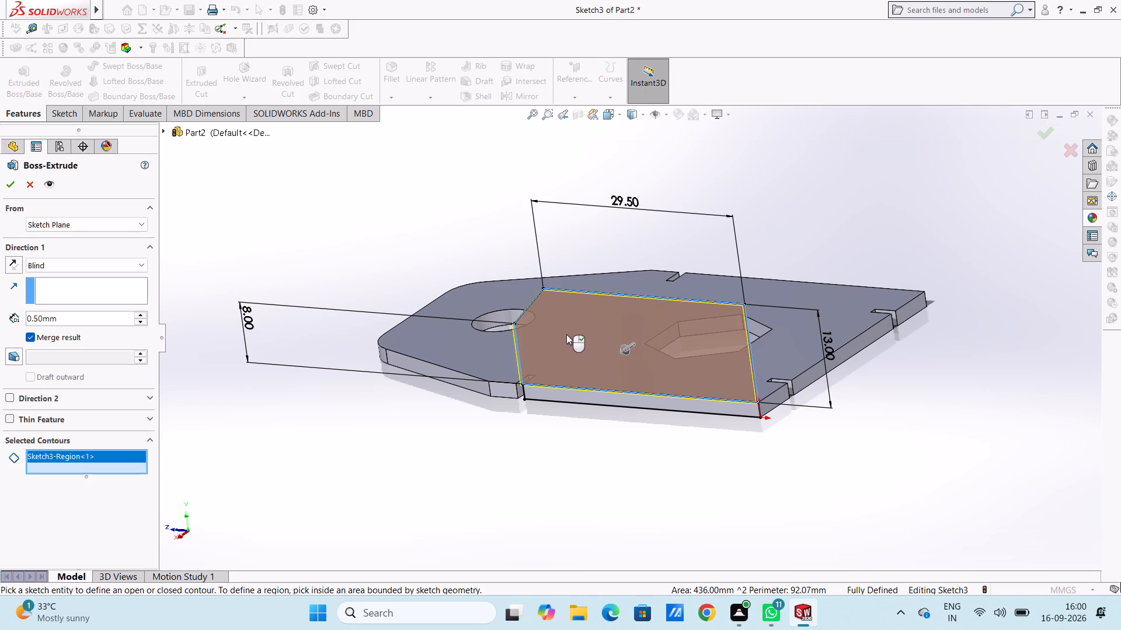
left_click(582, 395)
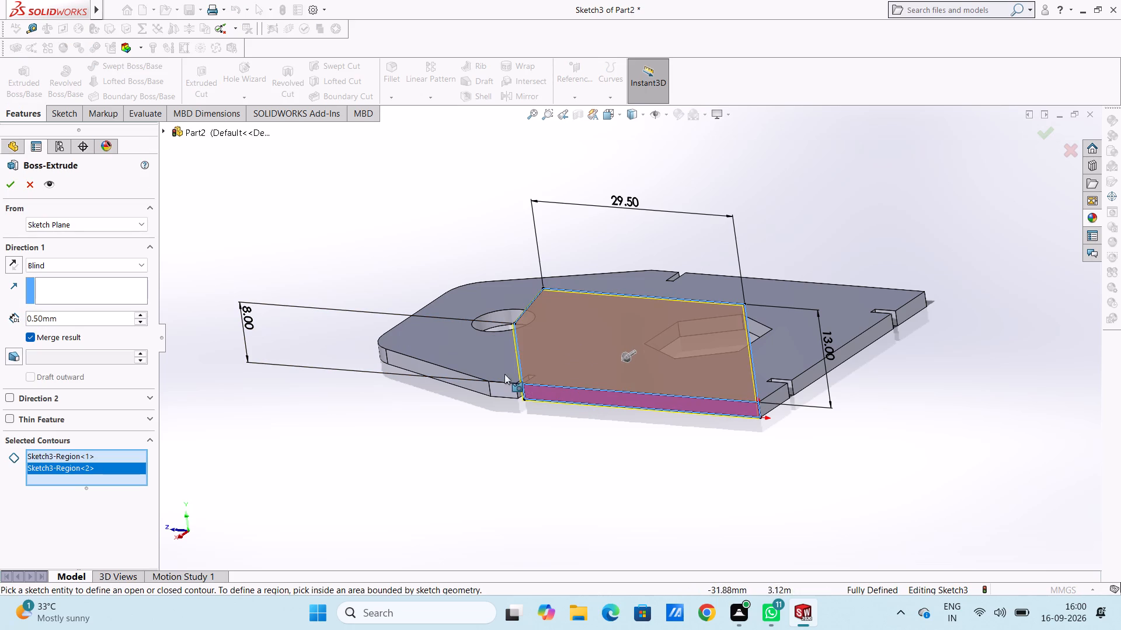
left_click(11, 266)
middle_click_drag(315, 219, 257, 239)
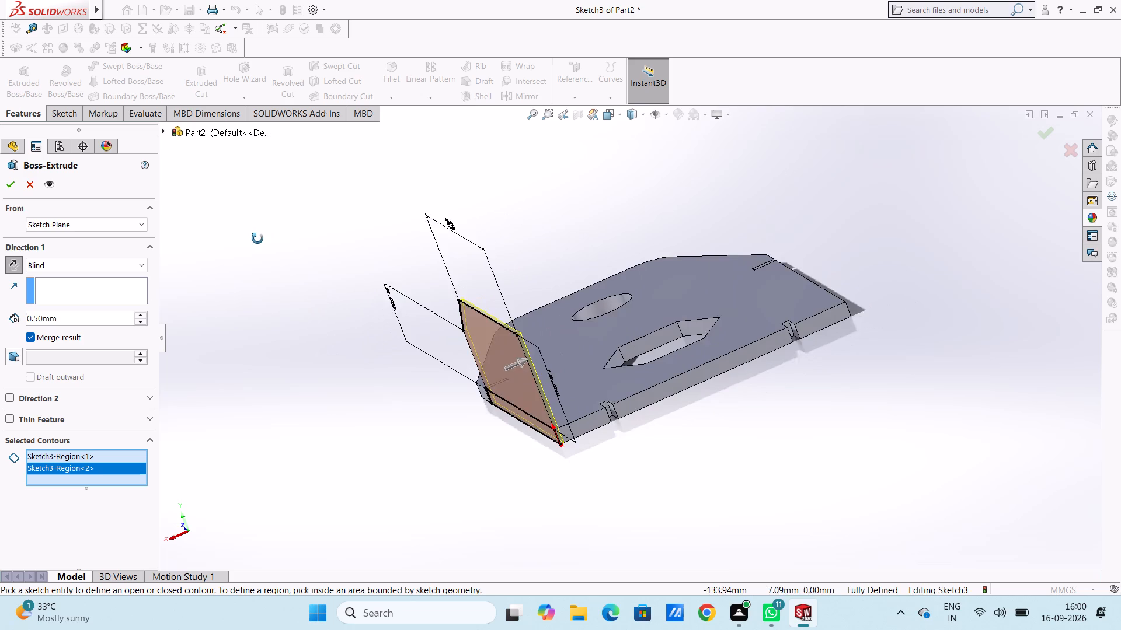
middle_click_drag(257, 239, 246, 245)
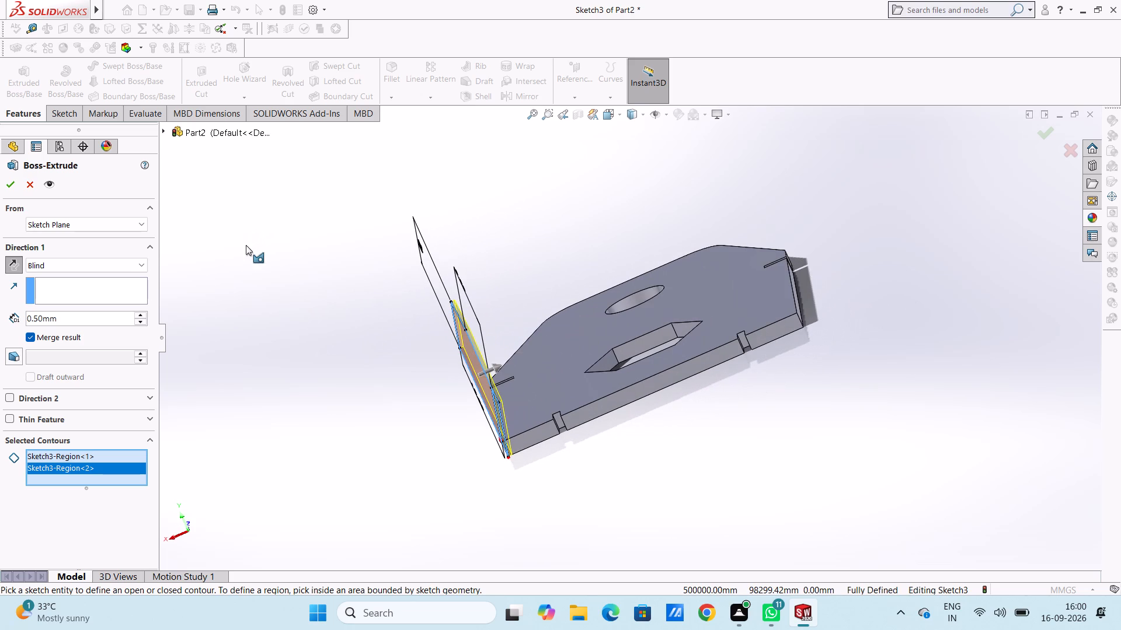
double_click(107, 316)
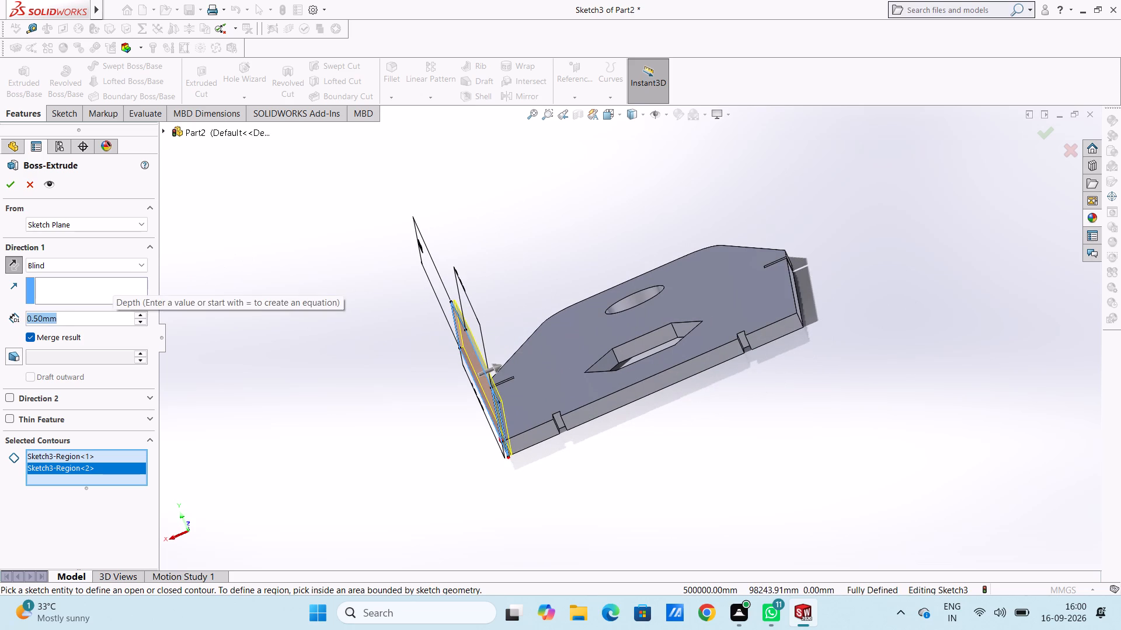
key("2")
key("Return")
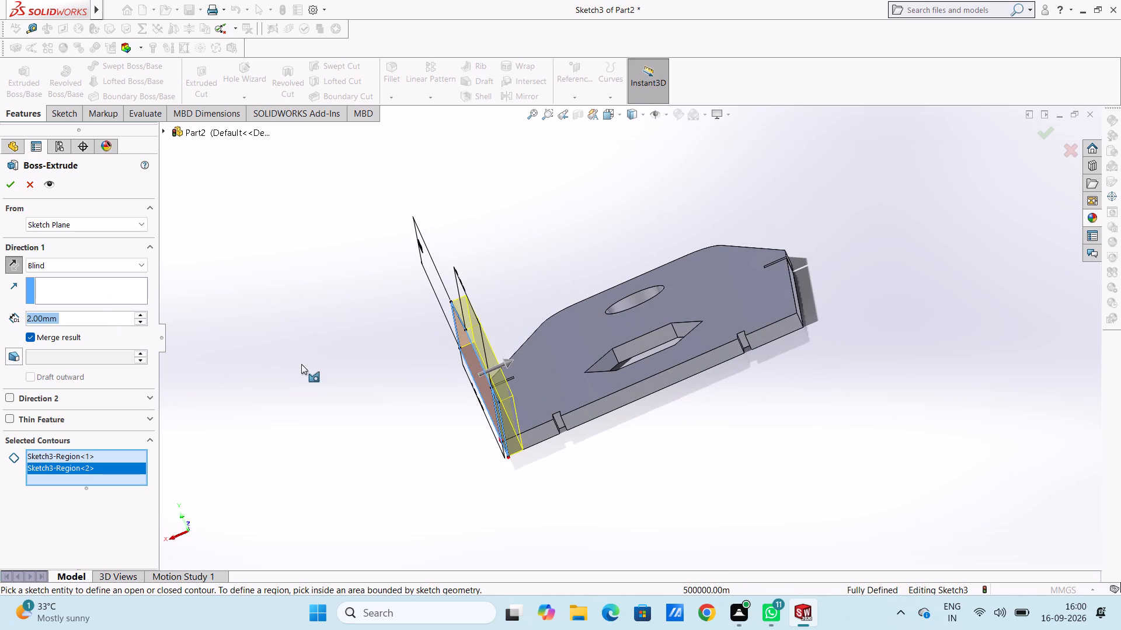
middle_click_drag(302, 363, 302, 341)
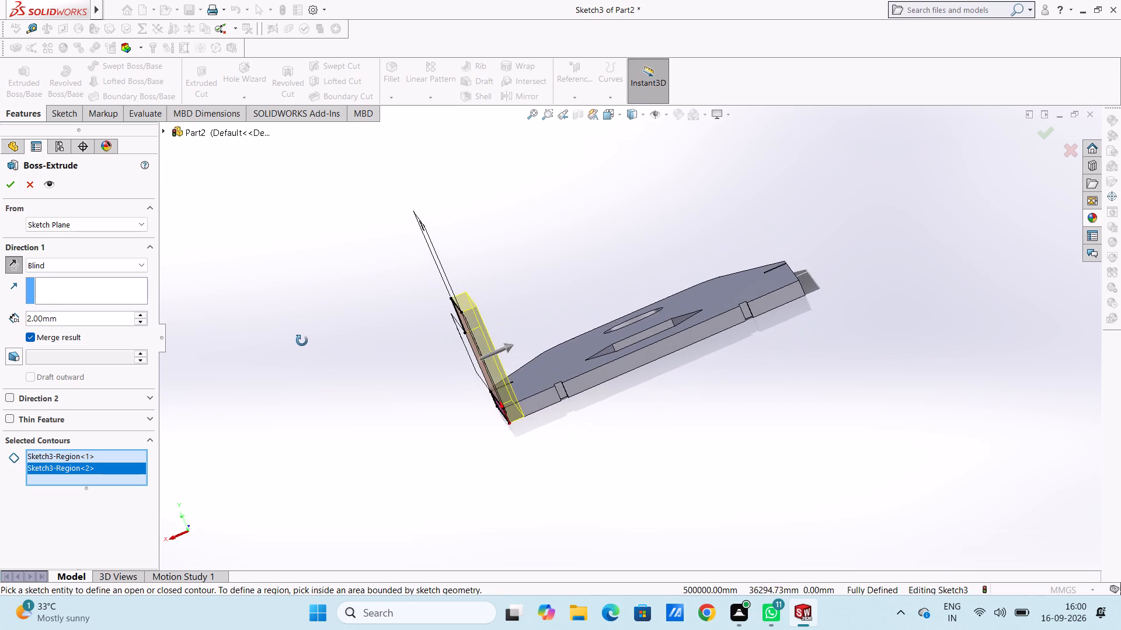
middle_click_drag(302, 341, 305, 369)
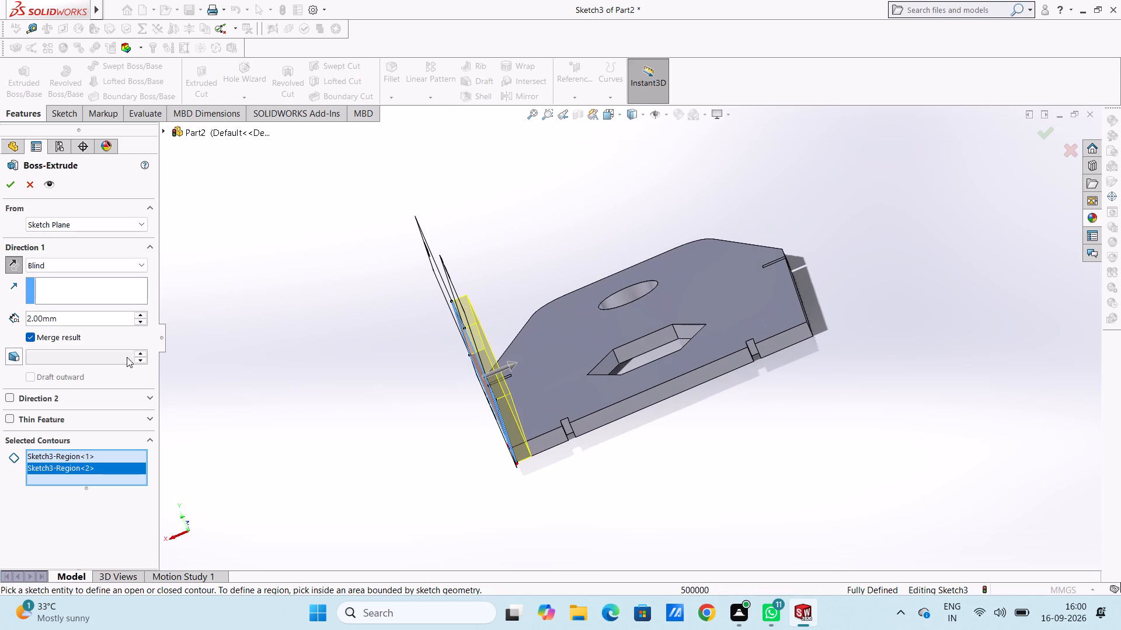
Set the blind depth to 1 mm, complete the Boss-Extrude of the upright flange, and inspect it.
double_click(85, 320)
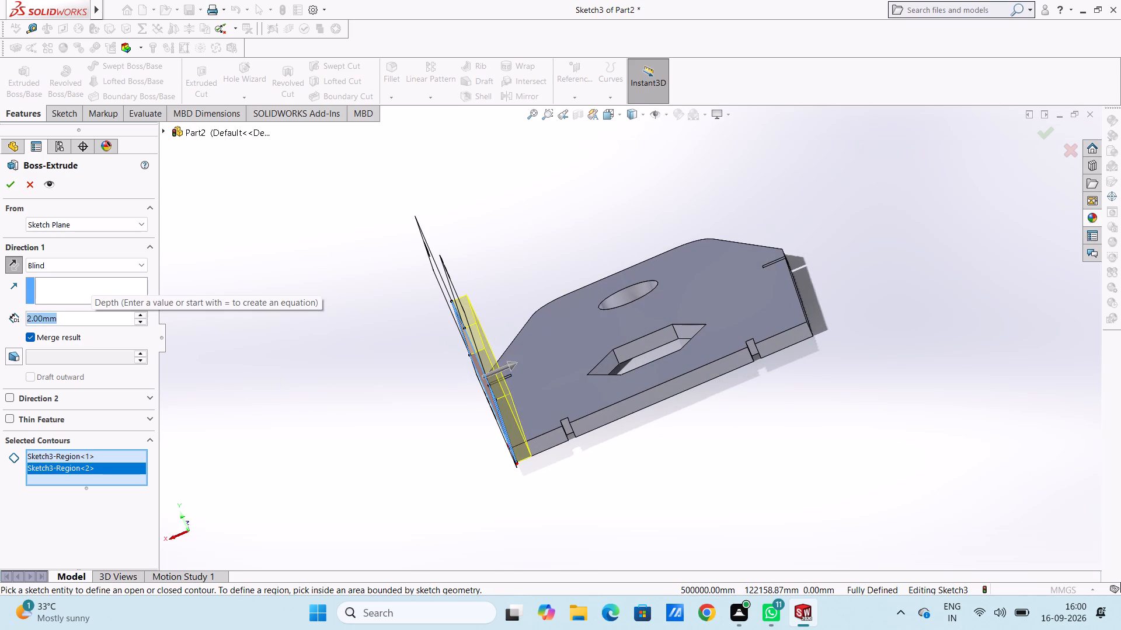
key("1")
key("Return")
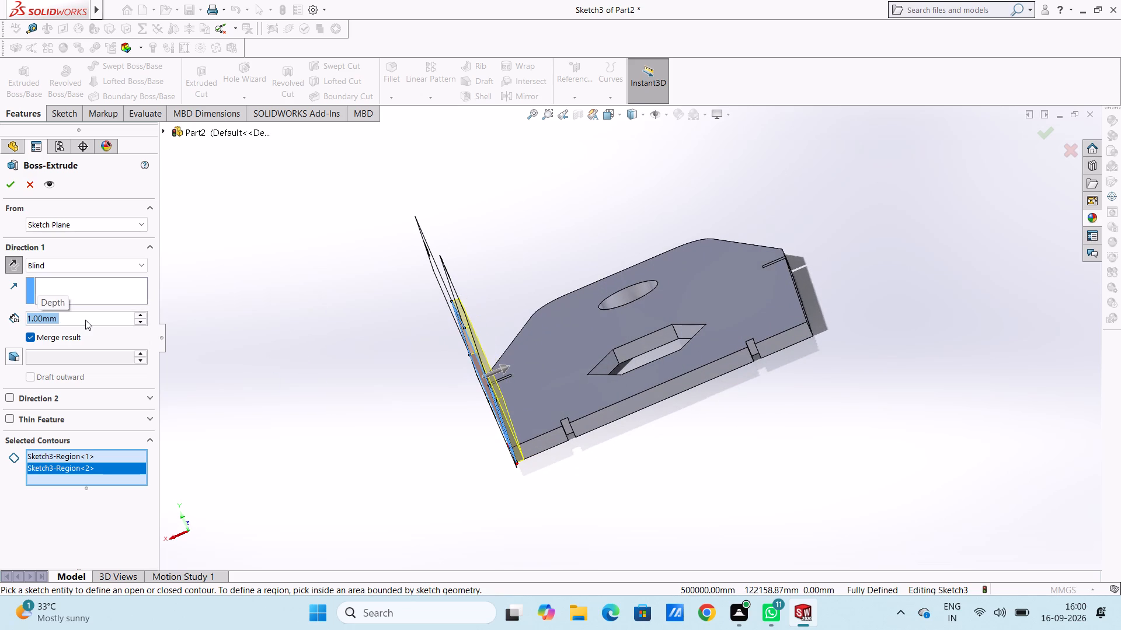
left_click(8, 190)
left_click(253, 325)
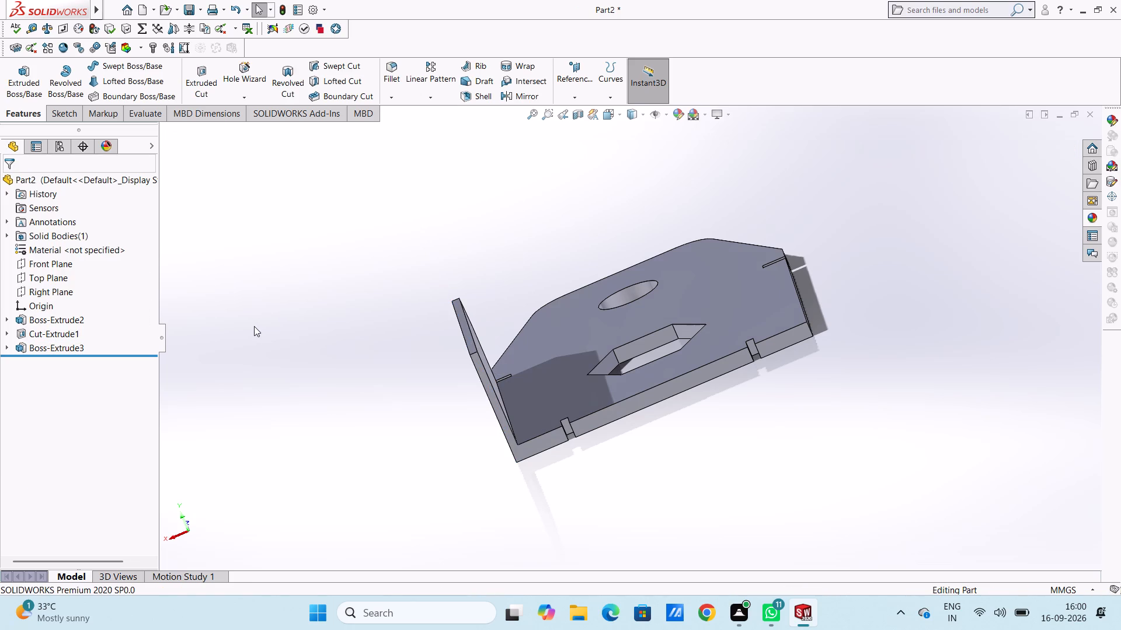
middle_click_drag(257, 323, 186, 428)
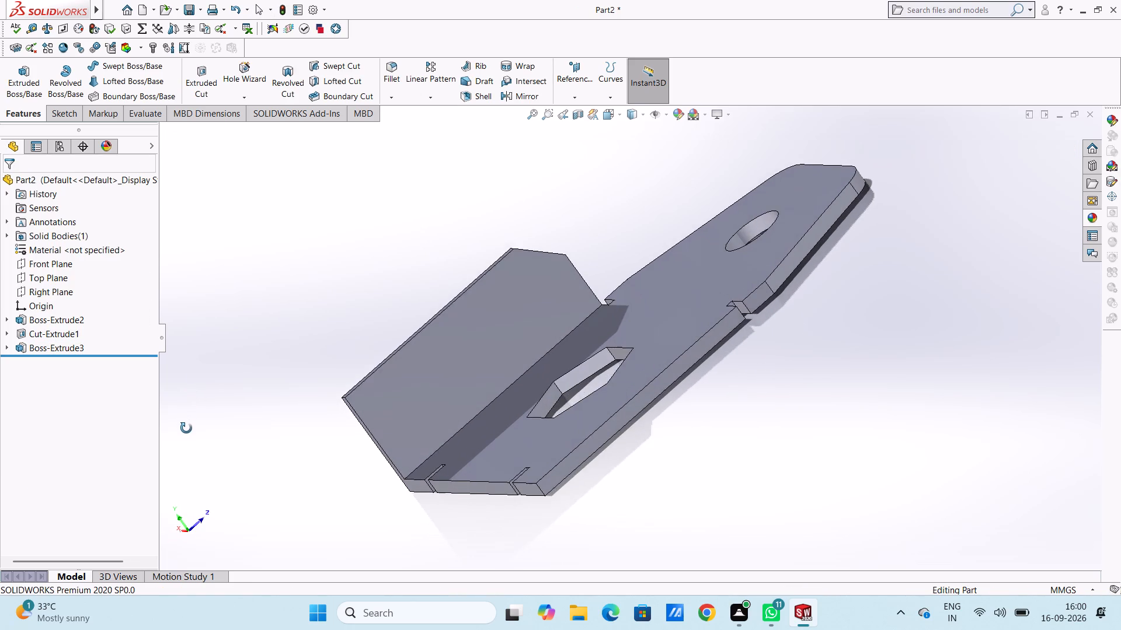
middle_click_drag(186, 428, 180, 427)
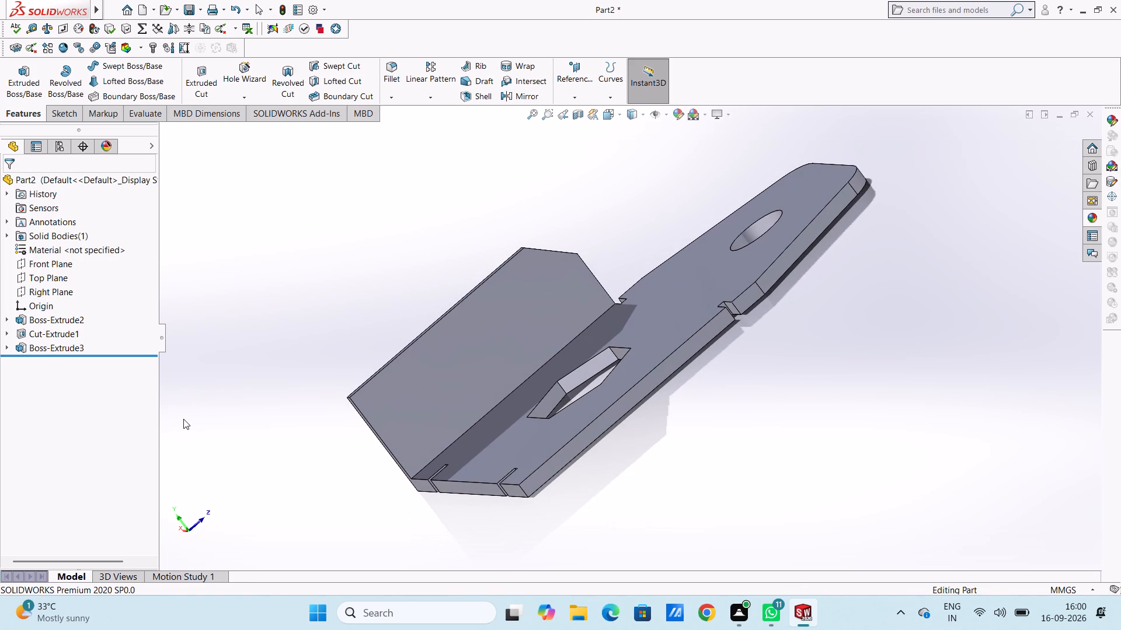
Open a sketch on the plate's bare long edge face and draw a 15 mm vertical line to the origin and a 35 mm bottom line.
key("ctrl+3")
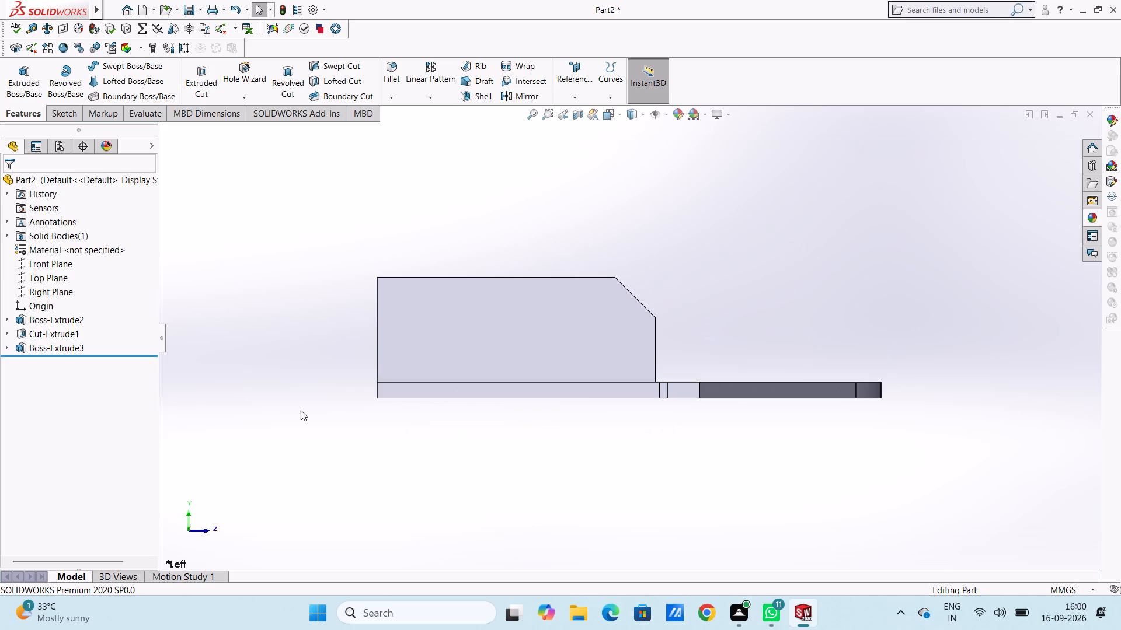
left_click(435, 392)
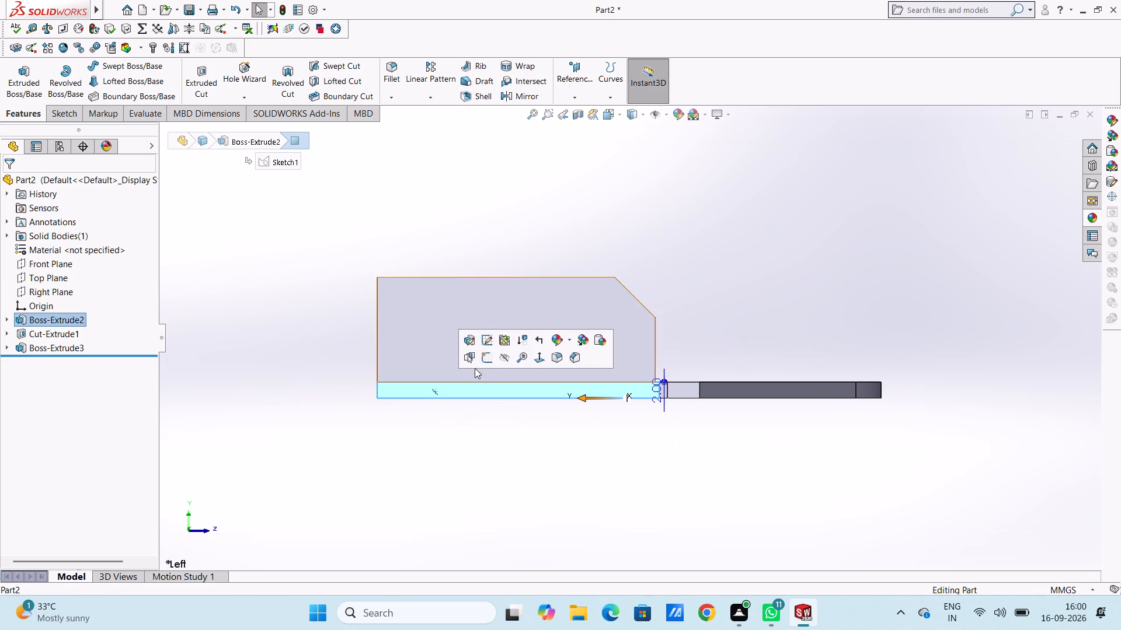
left_click(487, 360)
left_click(295, 342)
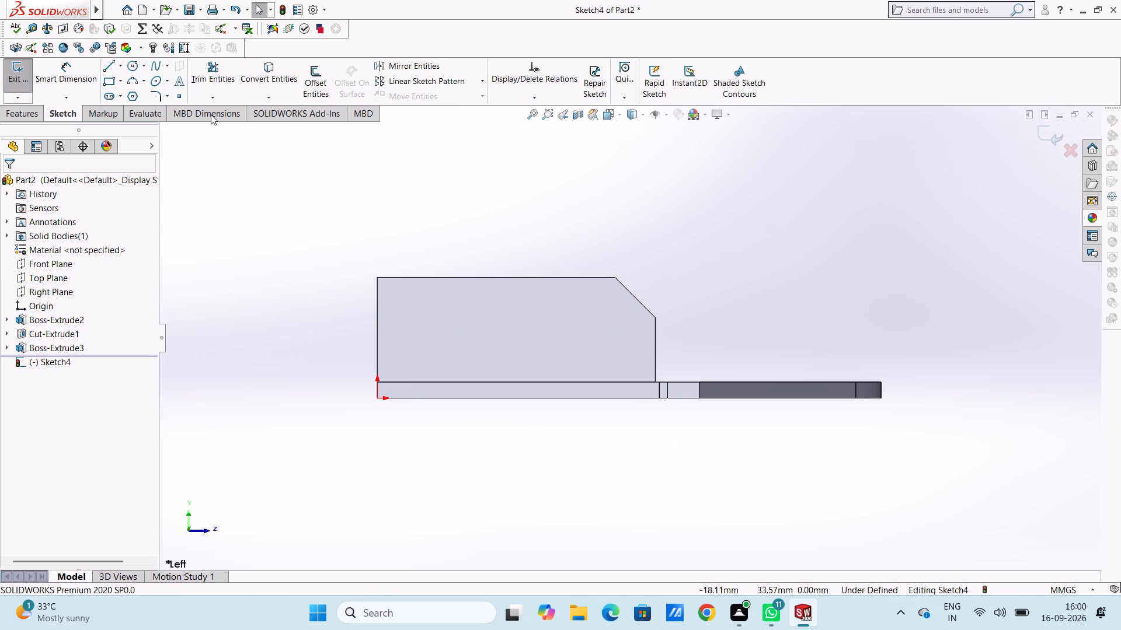
left_click(107, 65)
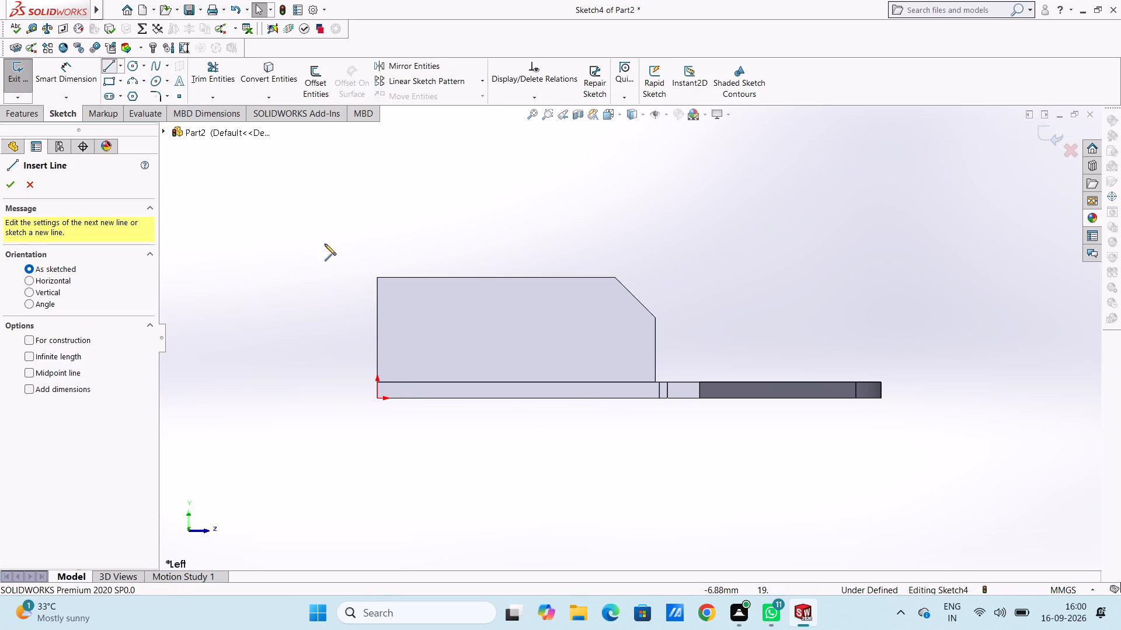
left_click(378, 276)
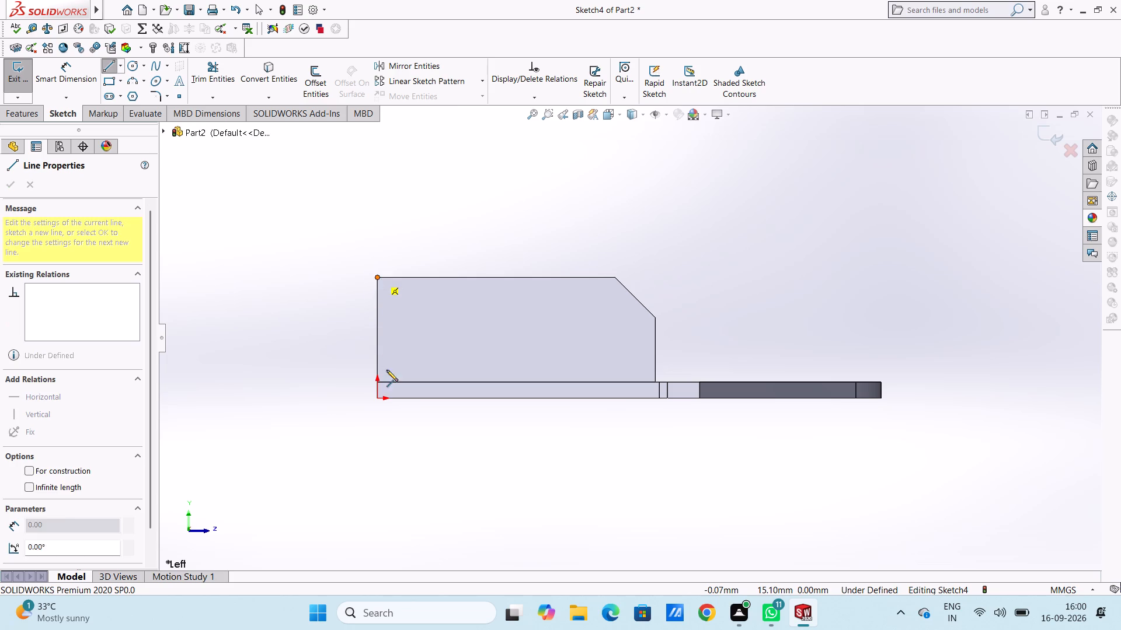
left_click(378, 400)
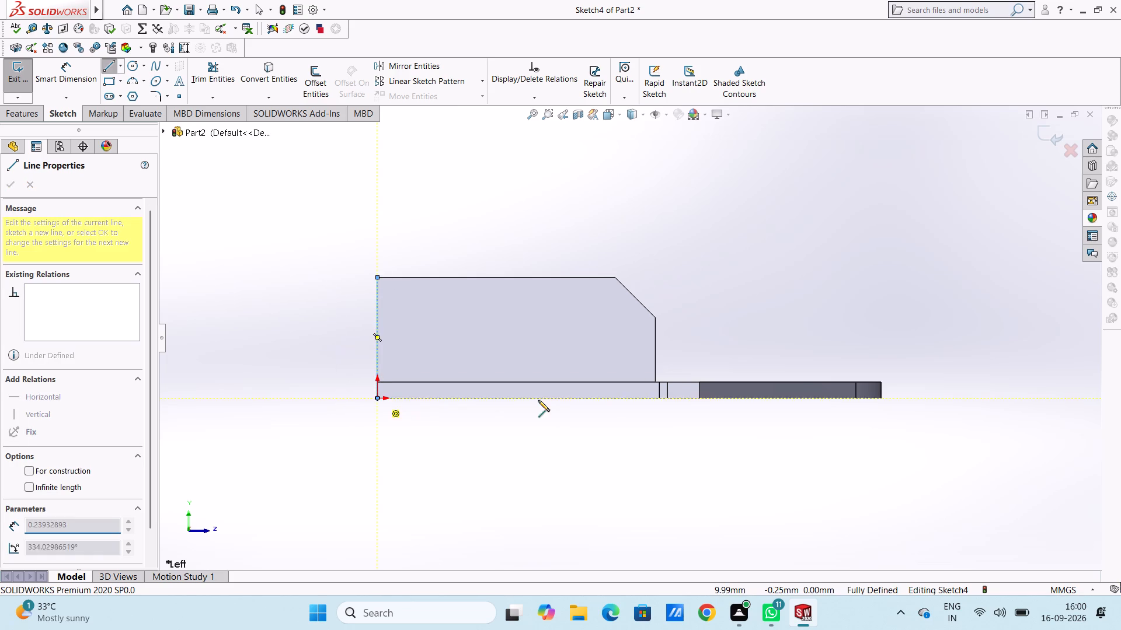
left_click(659, 398)
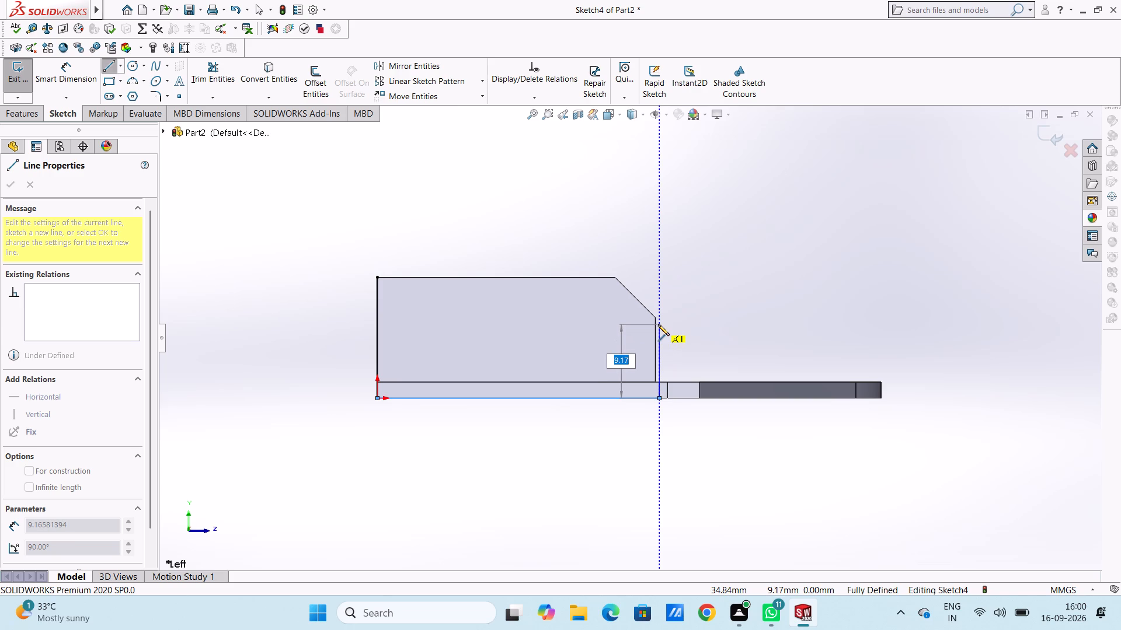
Close the flange outline with a 10 mm vertical line at the notch, a sloped line about 7.07 mm long and a 30 mm top line.
middle_click_drag(660, 328, 657, 364)
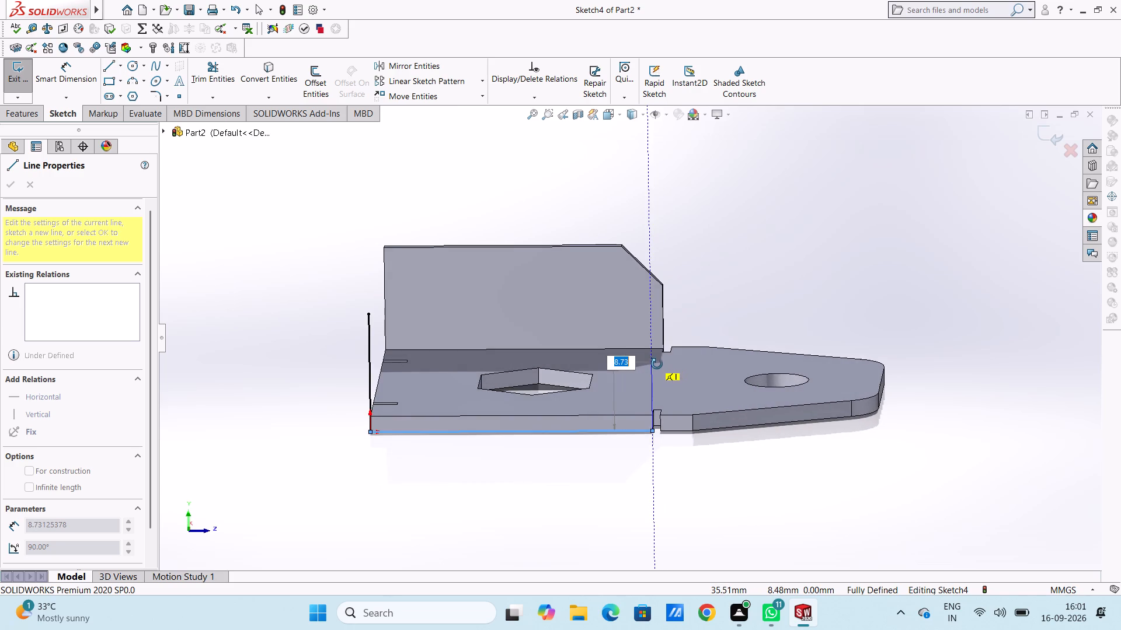
middle_click_drag(657, 364, 659, 380)
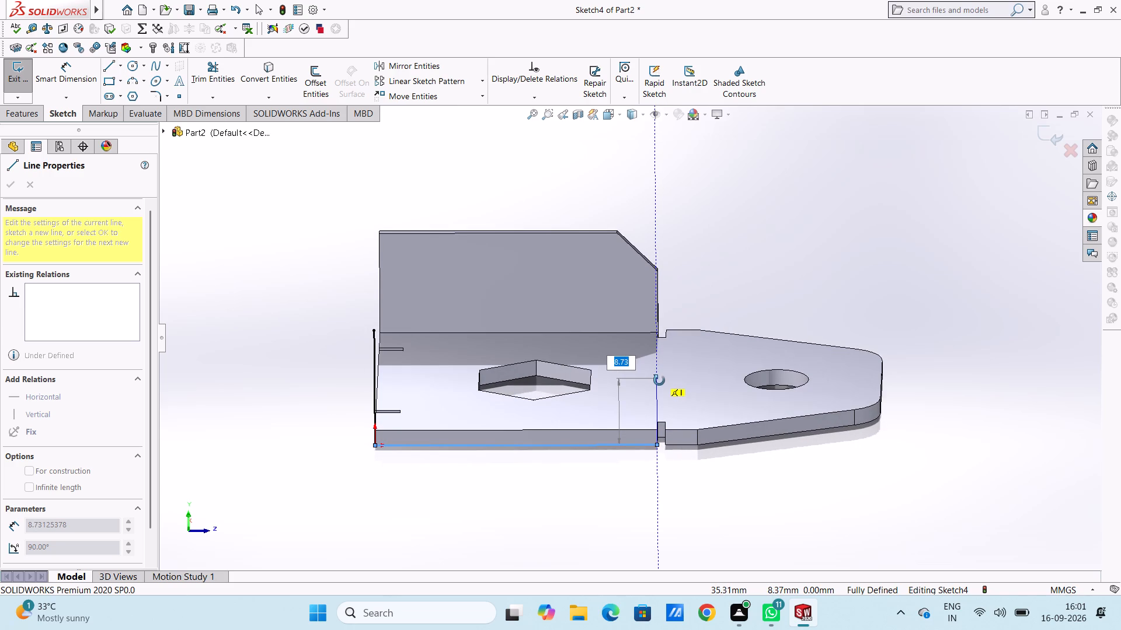
middle_click_drag(659, 380, 659, 370)
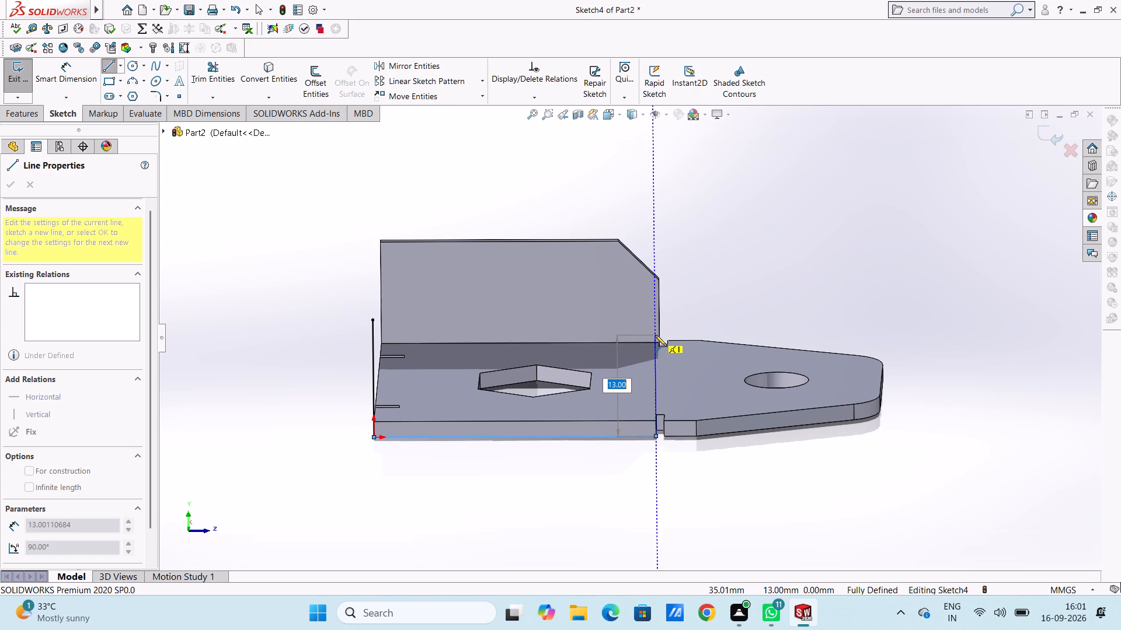
scroll(655, 335, "up", 1)
middle_click_drag(655, 335, 656, 289)
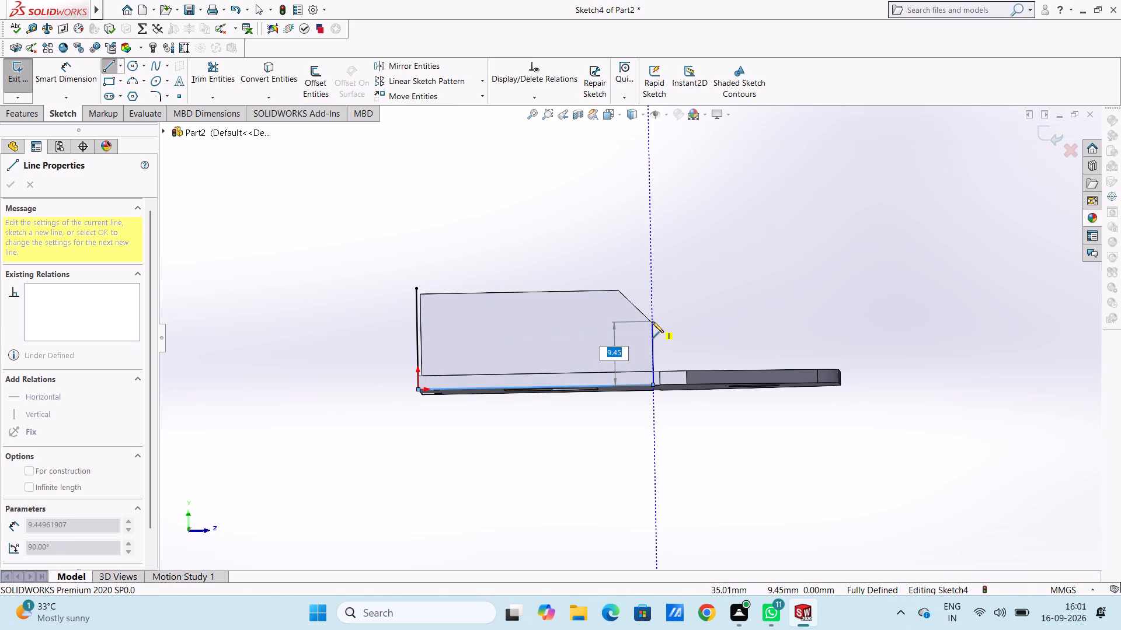
type("10")
key("Return")
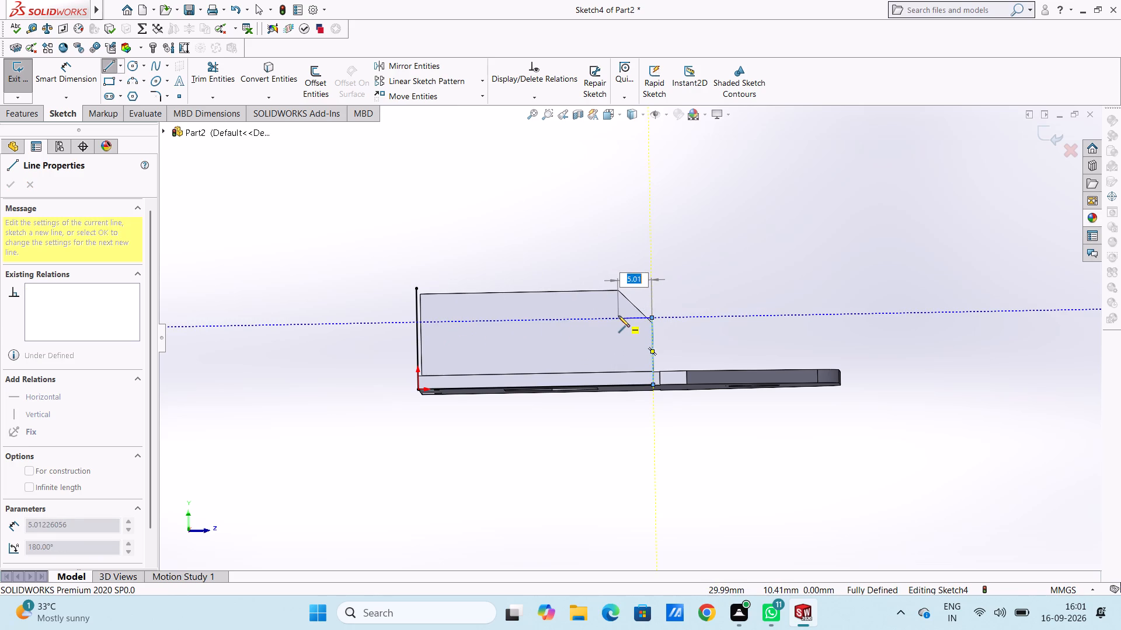
left_click(618, 282)
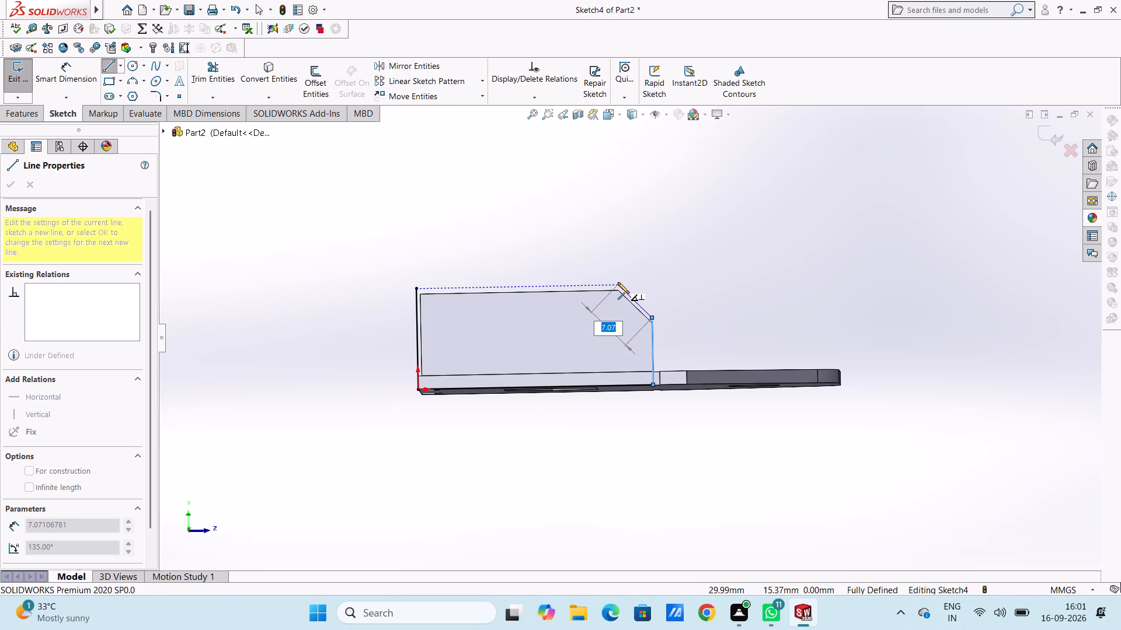
left_click(416, 289)
key("Escape")
key("Escape")
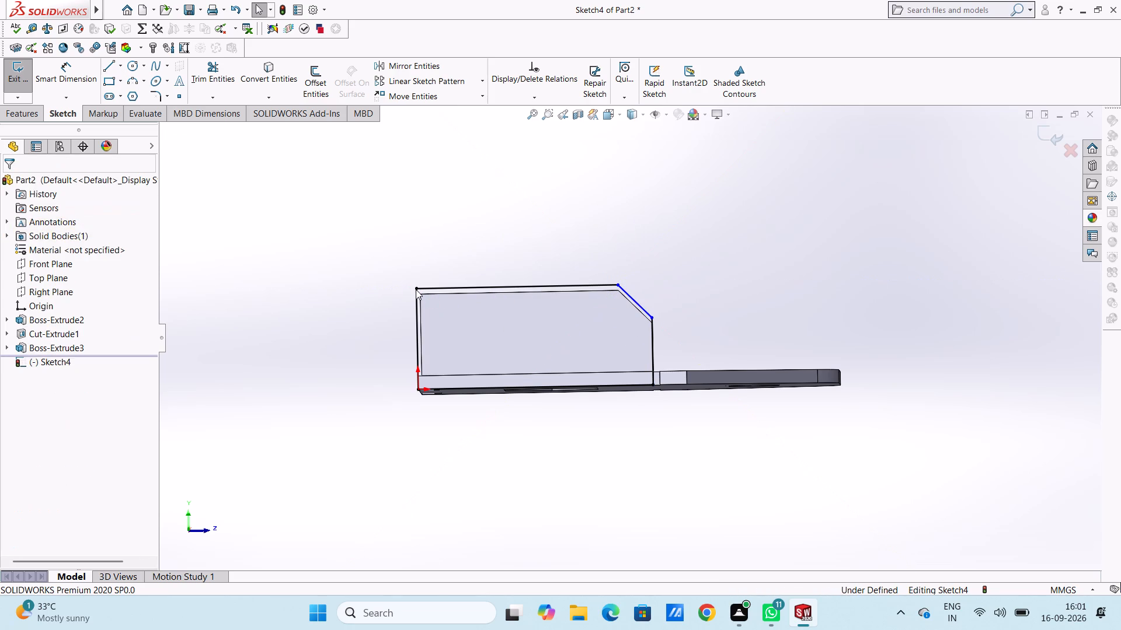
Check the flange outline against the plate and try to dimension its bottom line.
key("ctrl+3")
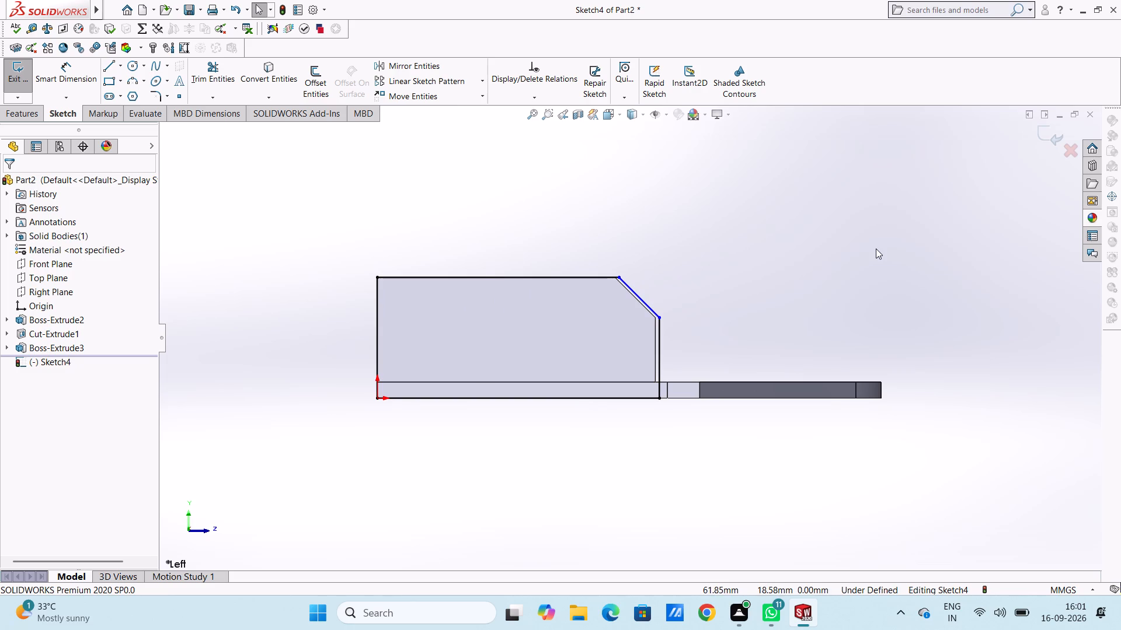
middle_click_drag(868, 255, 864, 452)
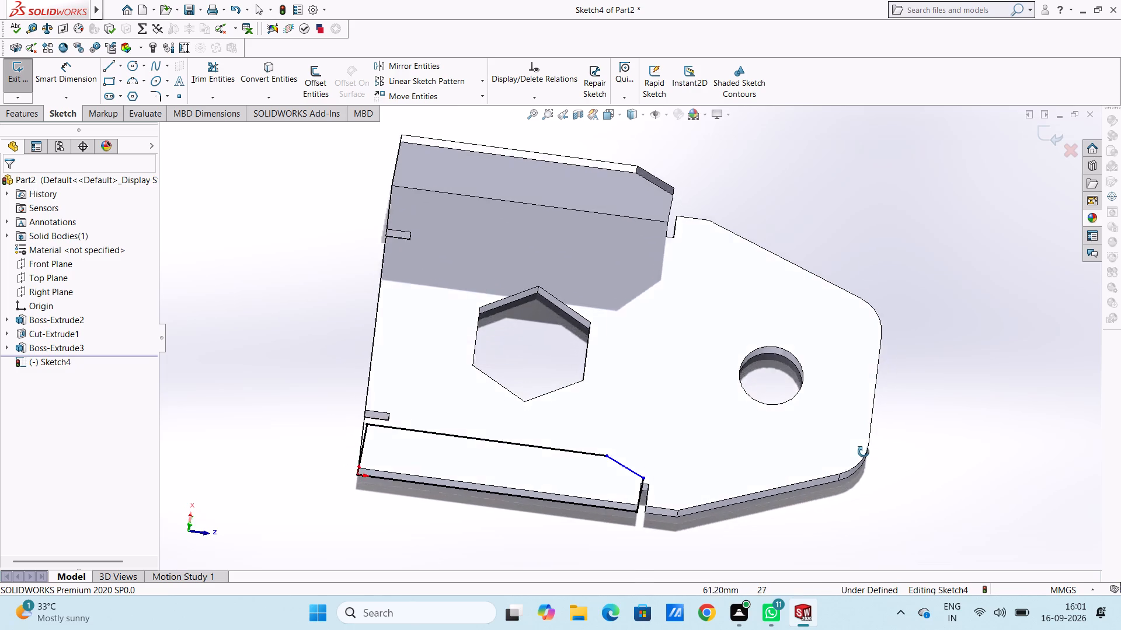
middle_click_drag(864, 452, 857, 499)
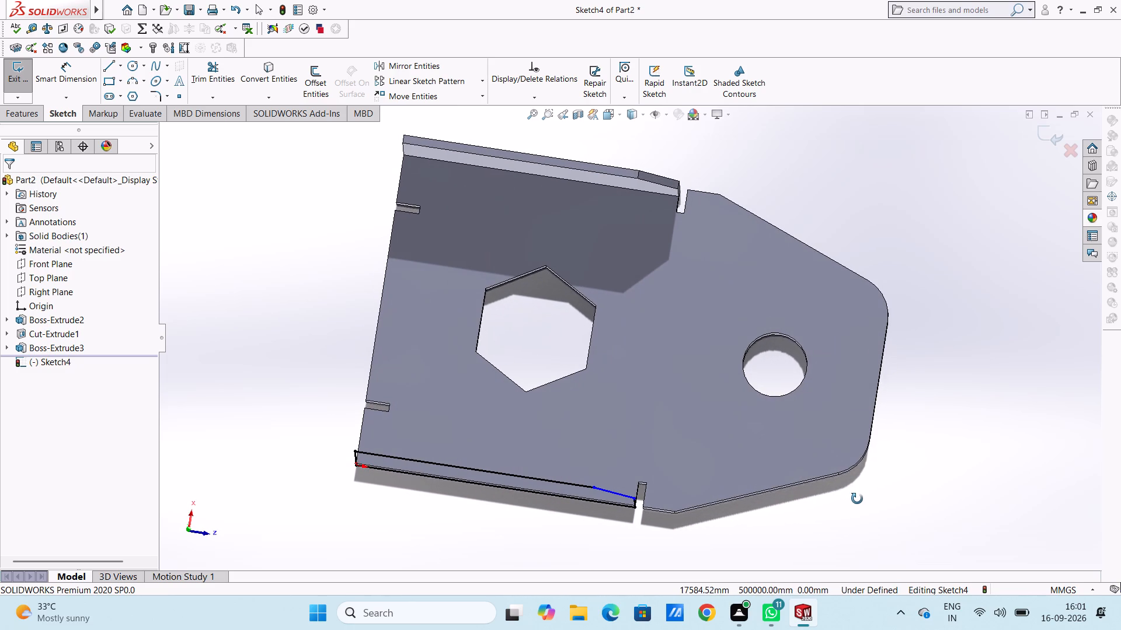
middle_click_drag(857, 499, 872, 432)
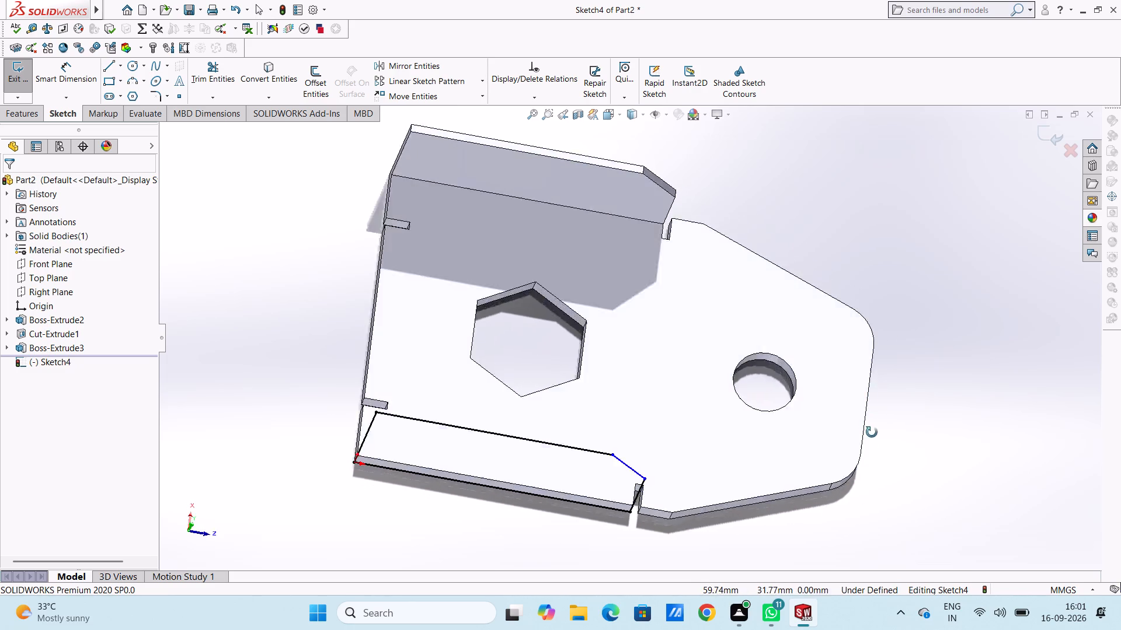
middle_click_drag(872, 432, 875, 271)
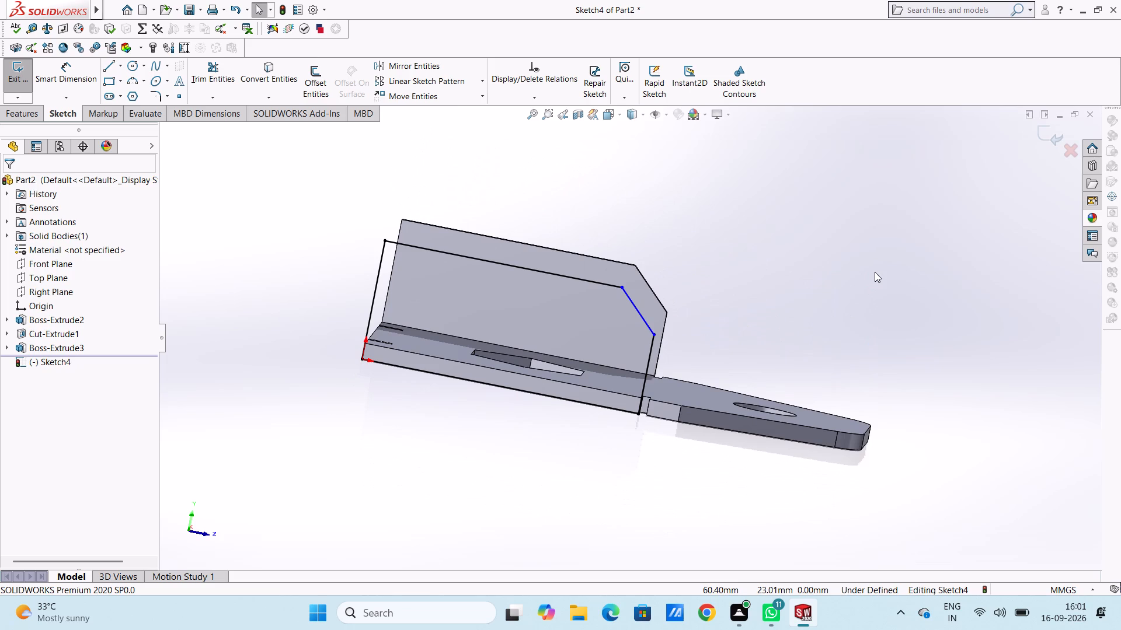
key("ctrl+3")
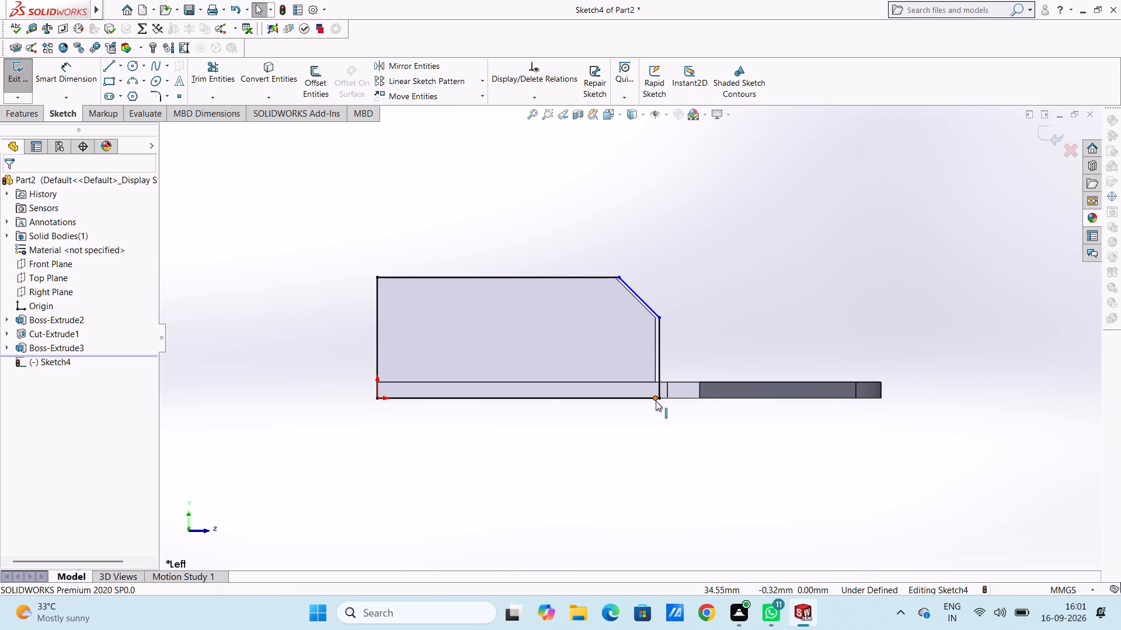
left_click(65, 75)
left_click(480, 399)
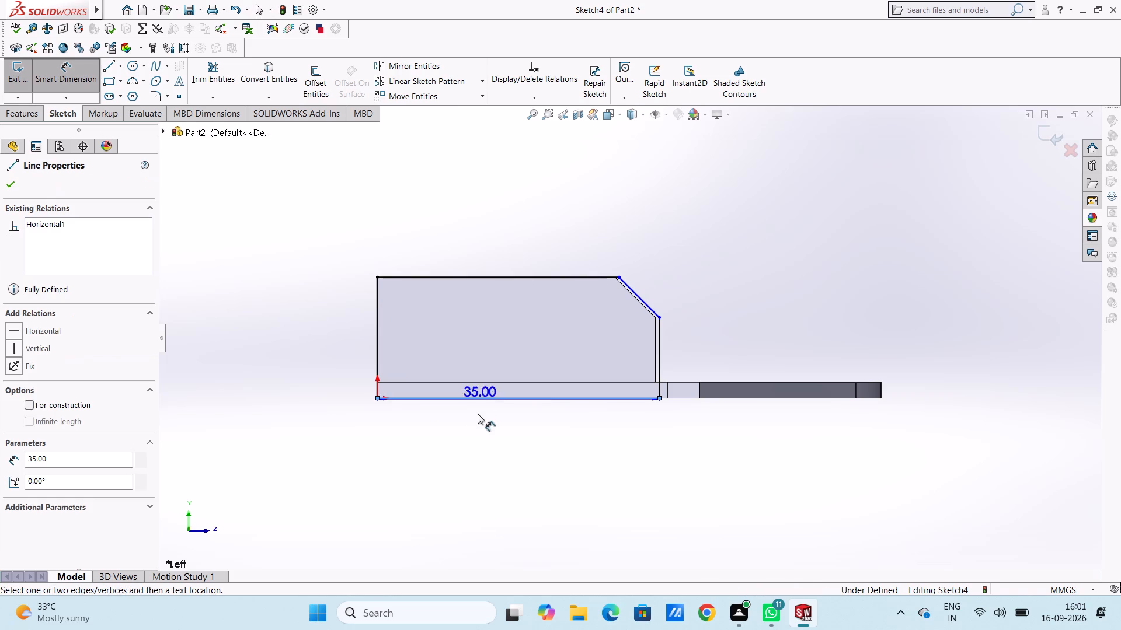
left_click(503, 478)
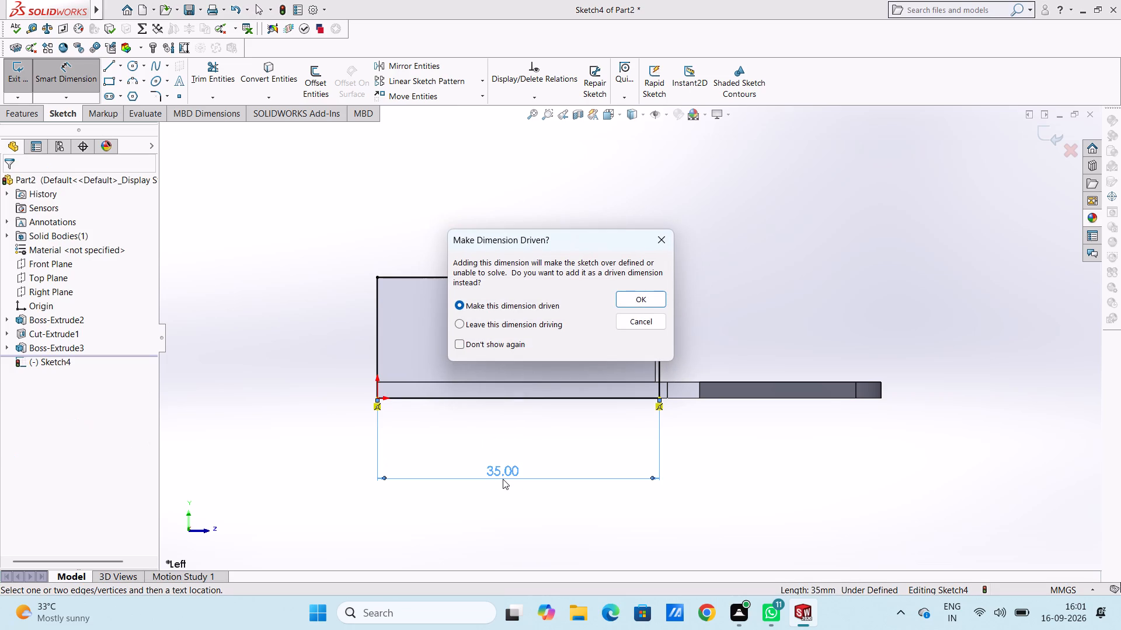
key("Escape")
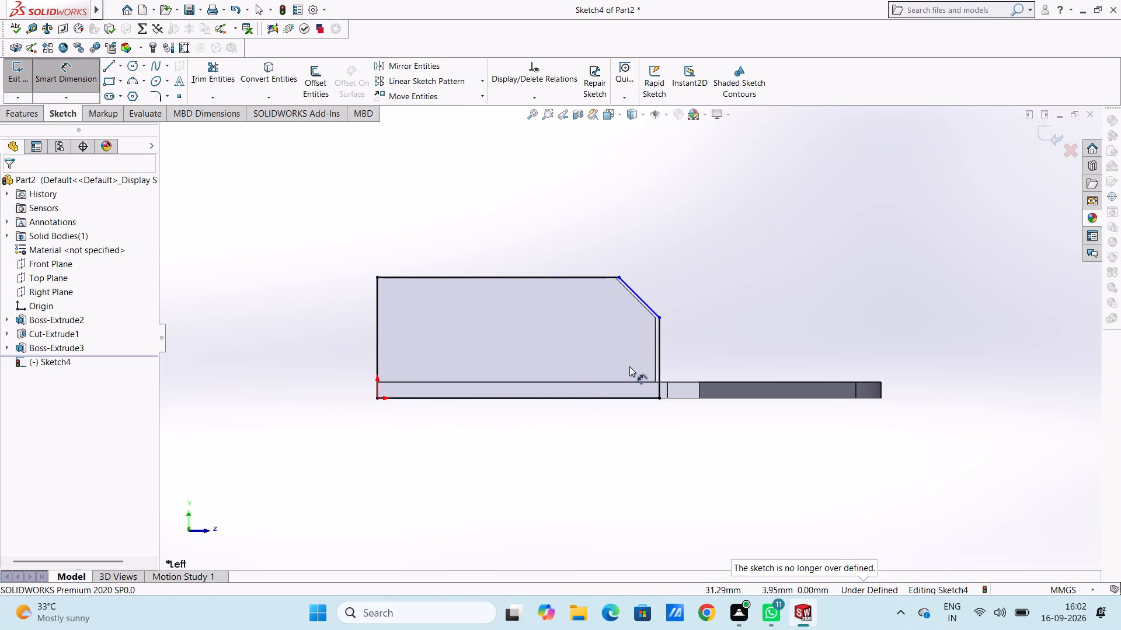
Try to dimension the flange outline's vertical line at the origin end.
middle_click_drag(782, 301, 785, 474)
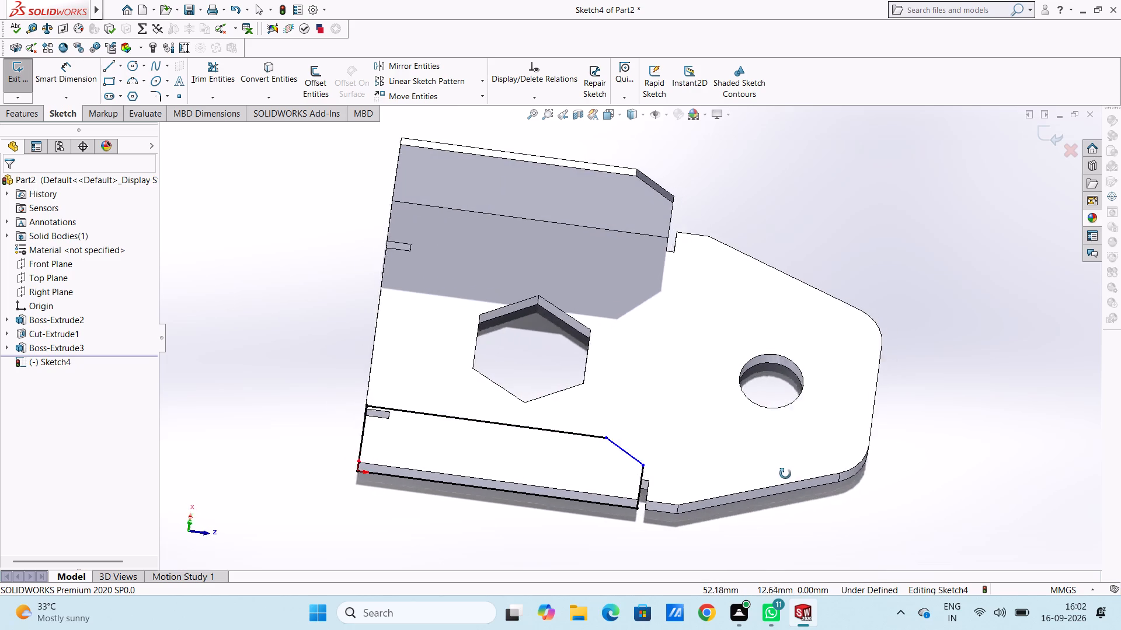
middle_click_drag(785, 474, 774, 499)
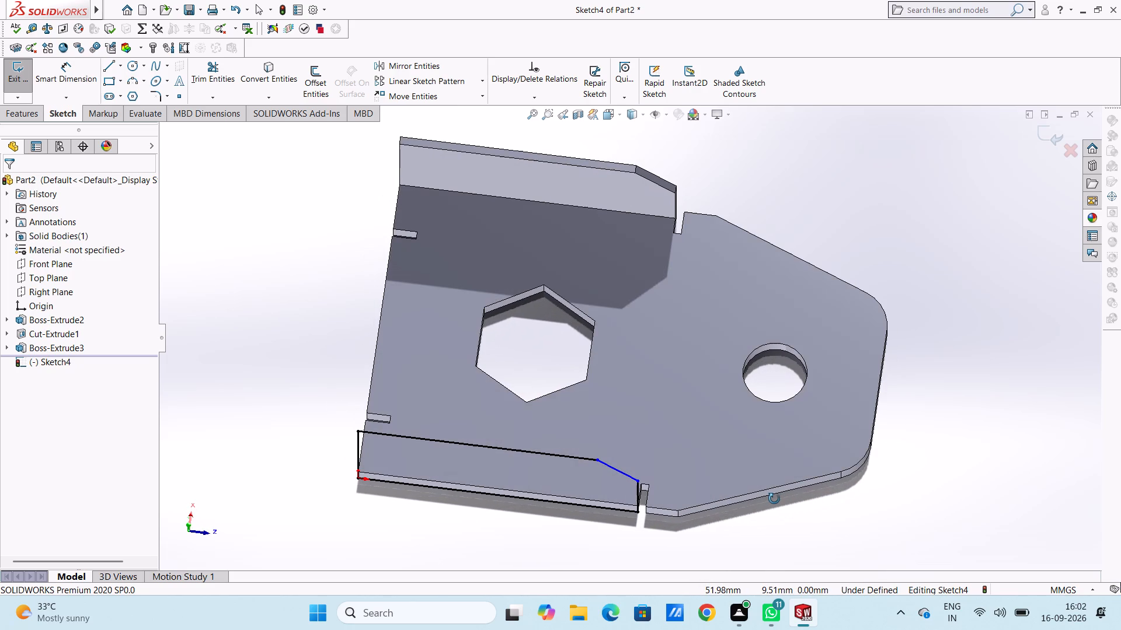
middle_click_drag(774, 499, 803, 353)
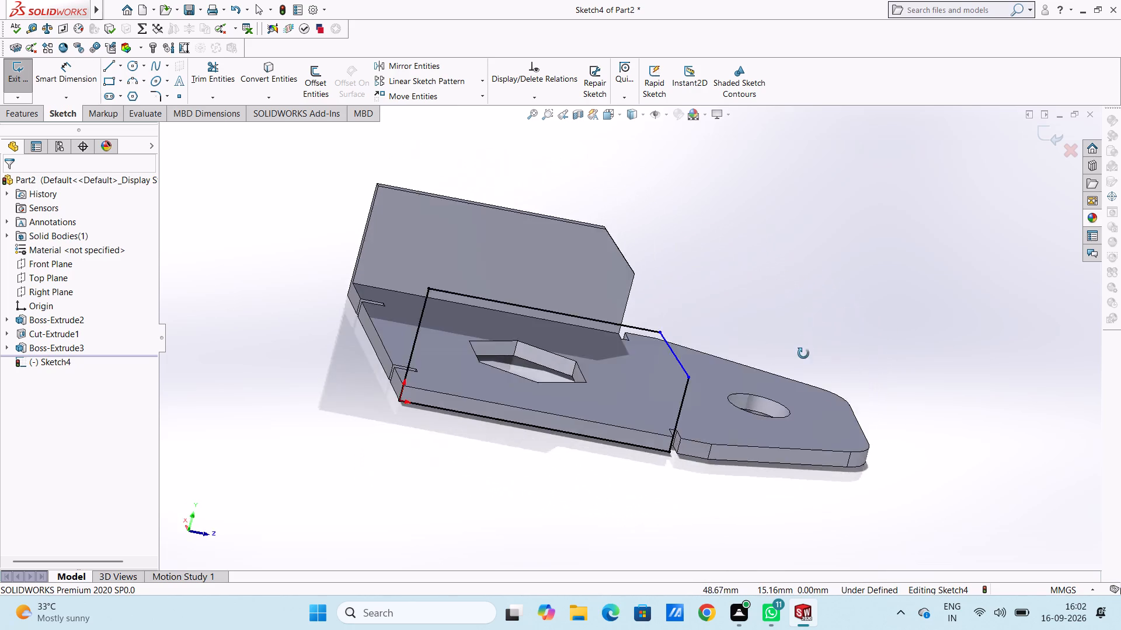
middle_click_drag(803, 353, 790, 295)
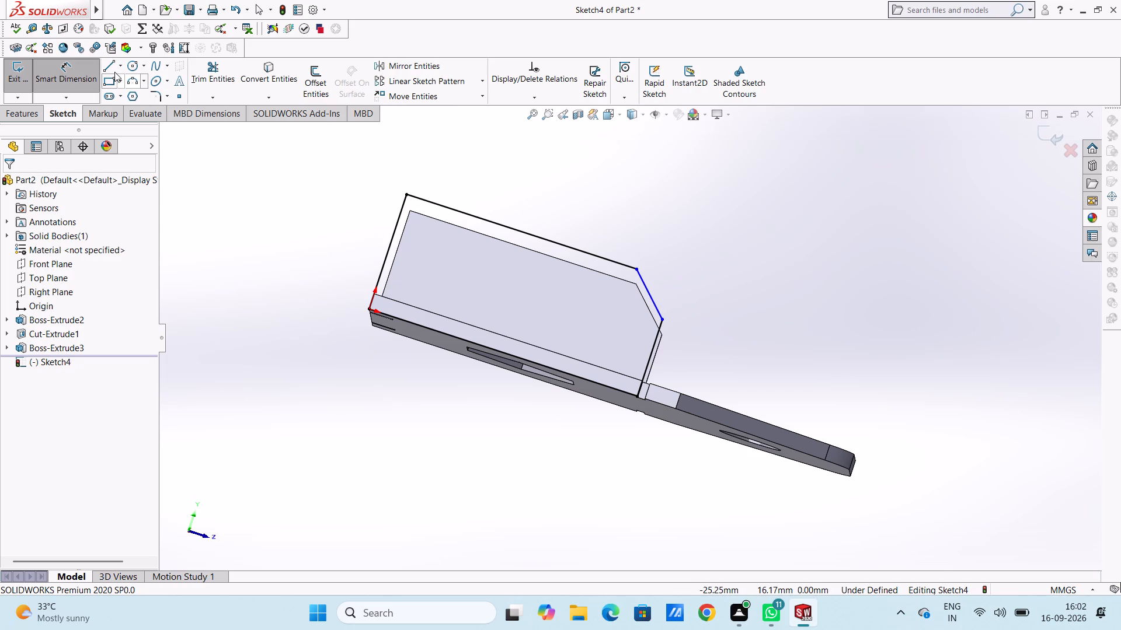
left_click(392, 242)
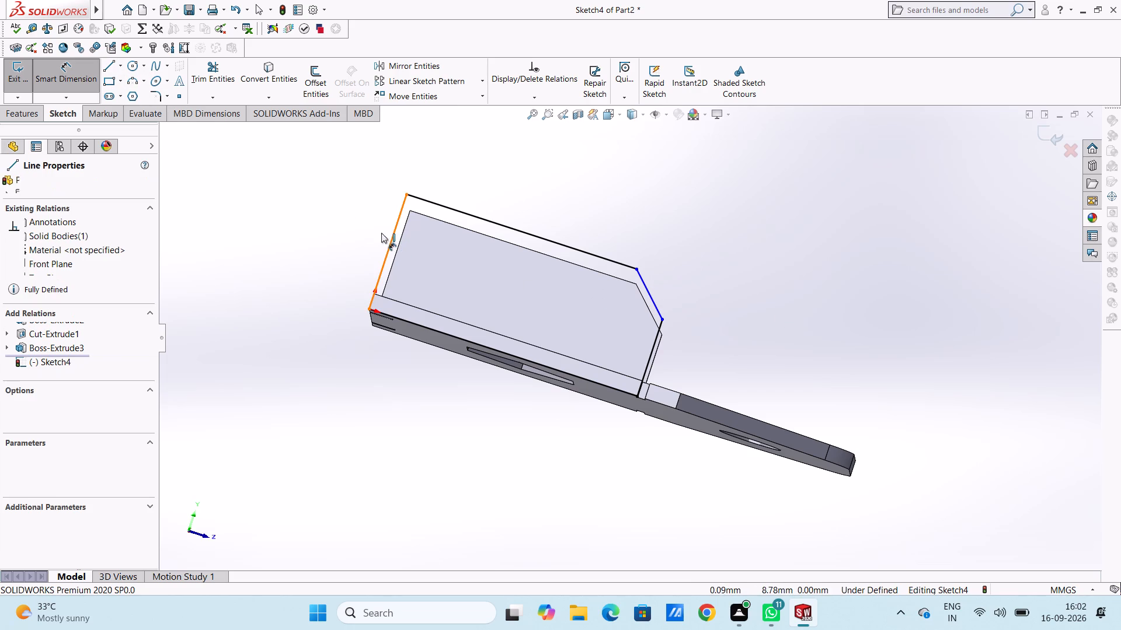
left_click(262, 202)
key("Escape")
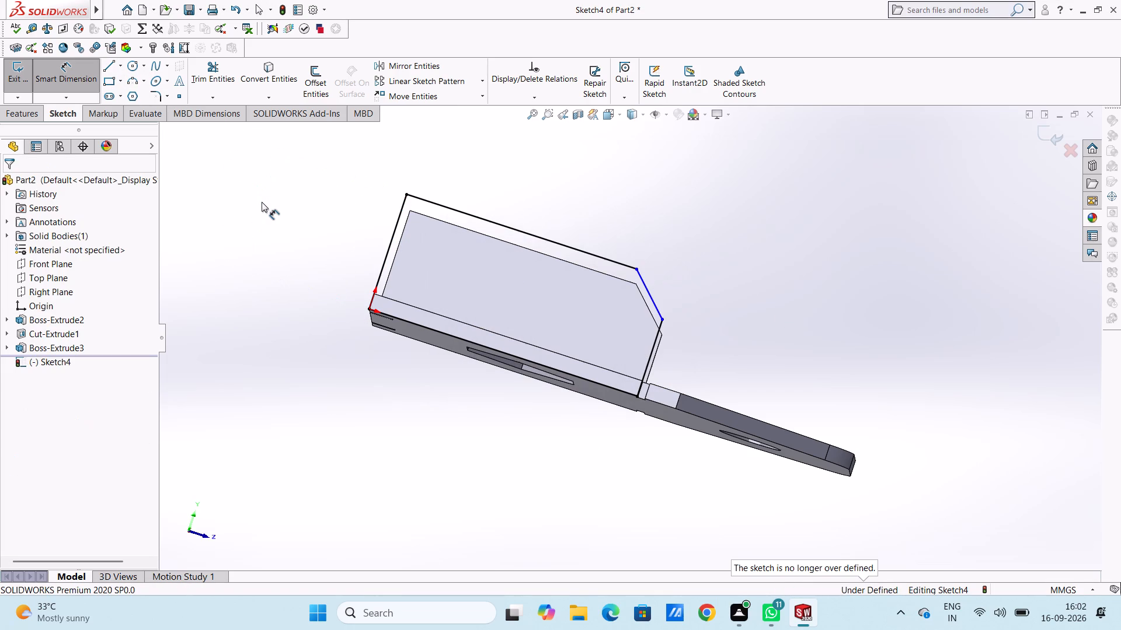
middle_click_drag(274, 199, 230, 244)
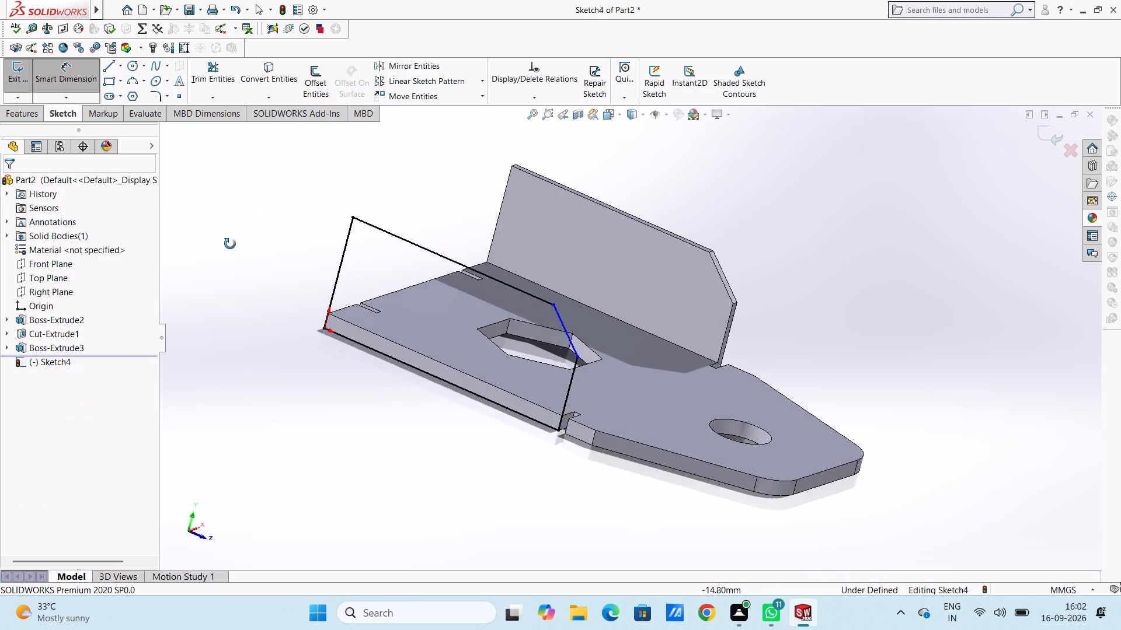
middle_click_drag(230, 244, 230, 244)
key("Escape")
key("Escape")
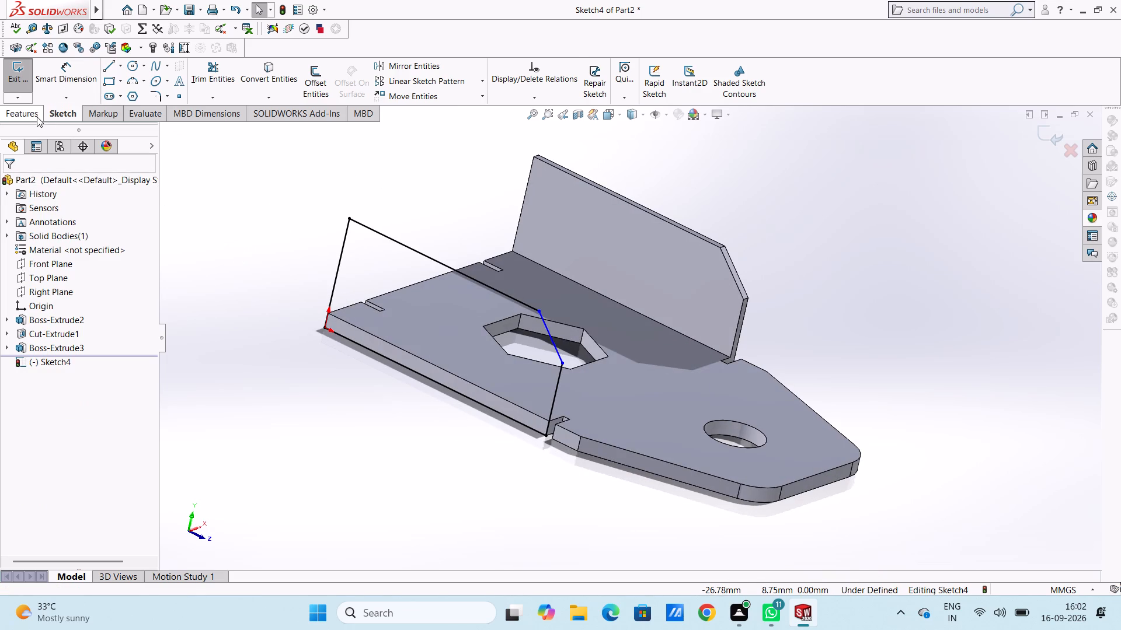
Boss-Extrude the flange outline to a blind depth of 1 mm, reversed inward over the plate, and show the part in isometric view.
left_click(36, 116)
left_click(28, 87)
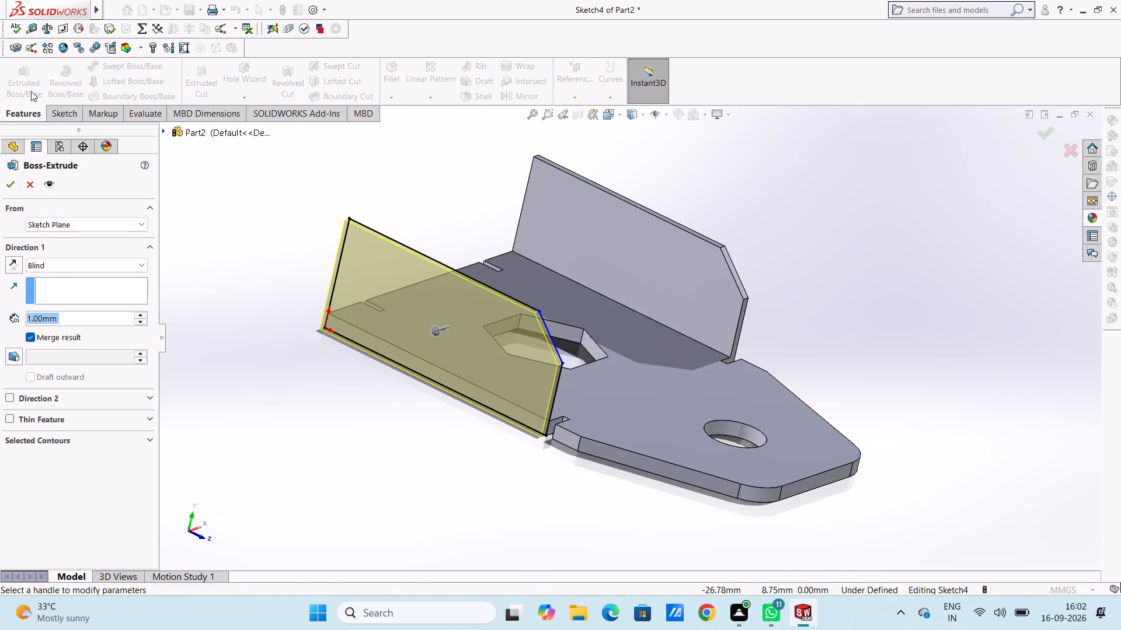
left_click(16, 264)
left_click(8, 186)
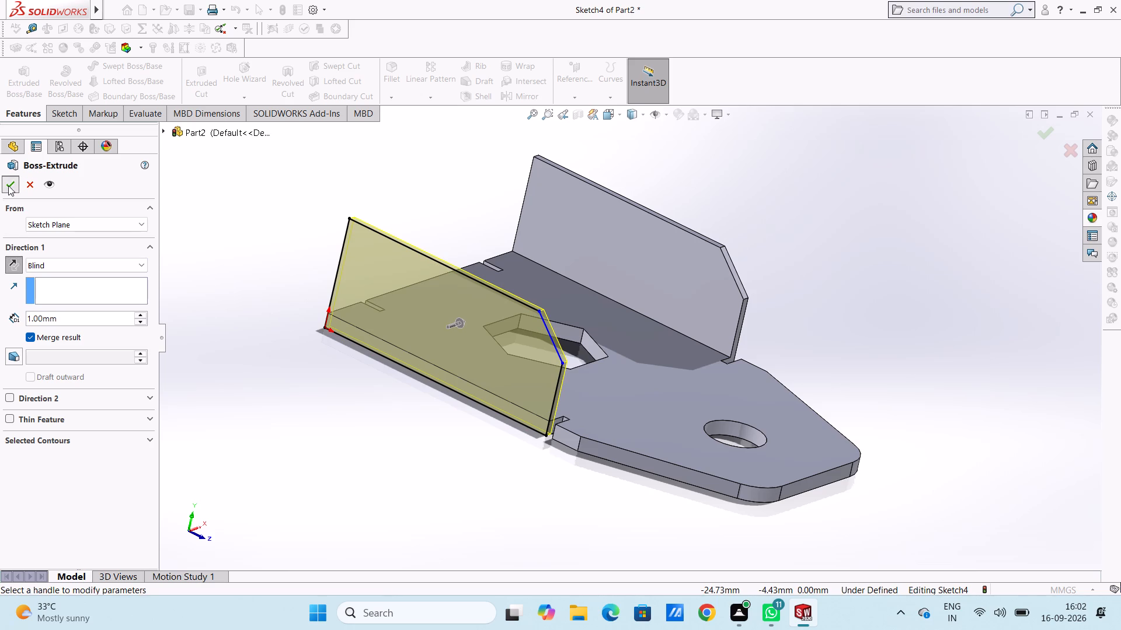
left_click(208, 237)
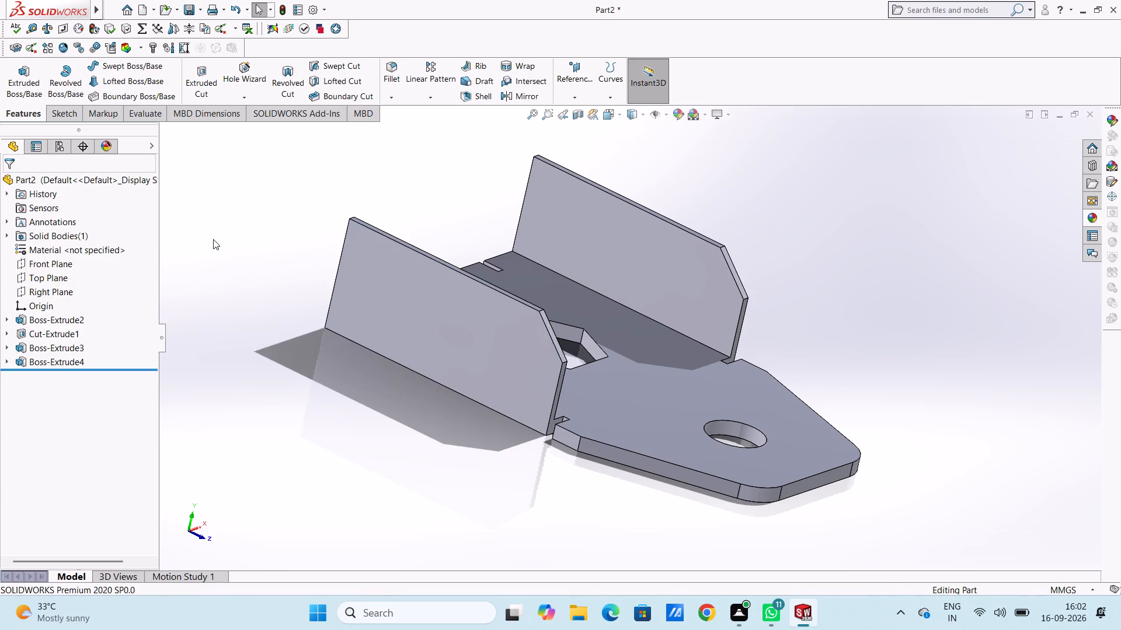
key("ctrl+7")
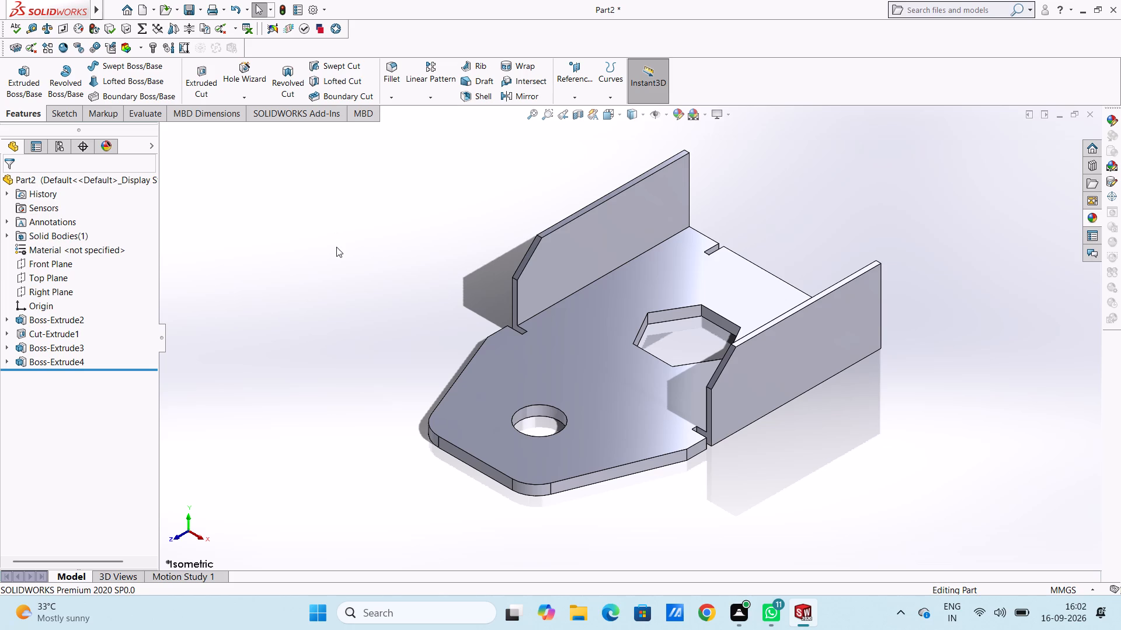
Sketch a rectangle 20 mm high and 24 mm wide on the plate's back end face, starting at the lower corner beside the notch.
key("ctrl+2")
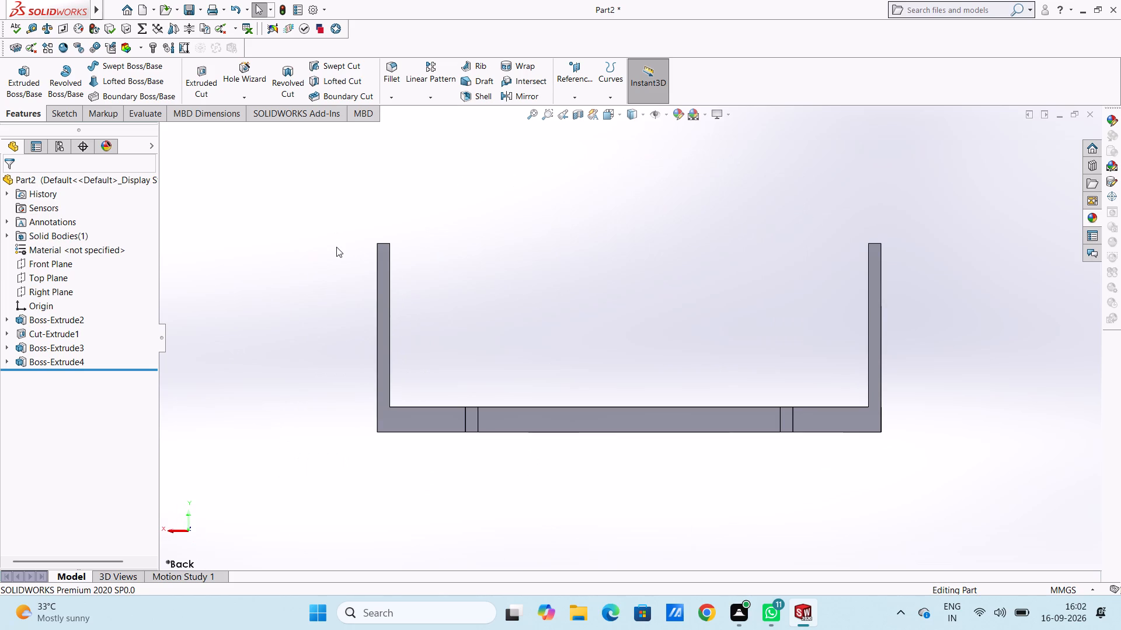
left_click(653, 419)
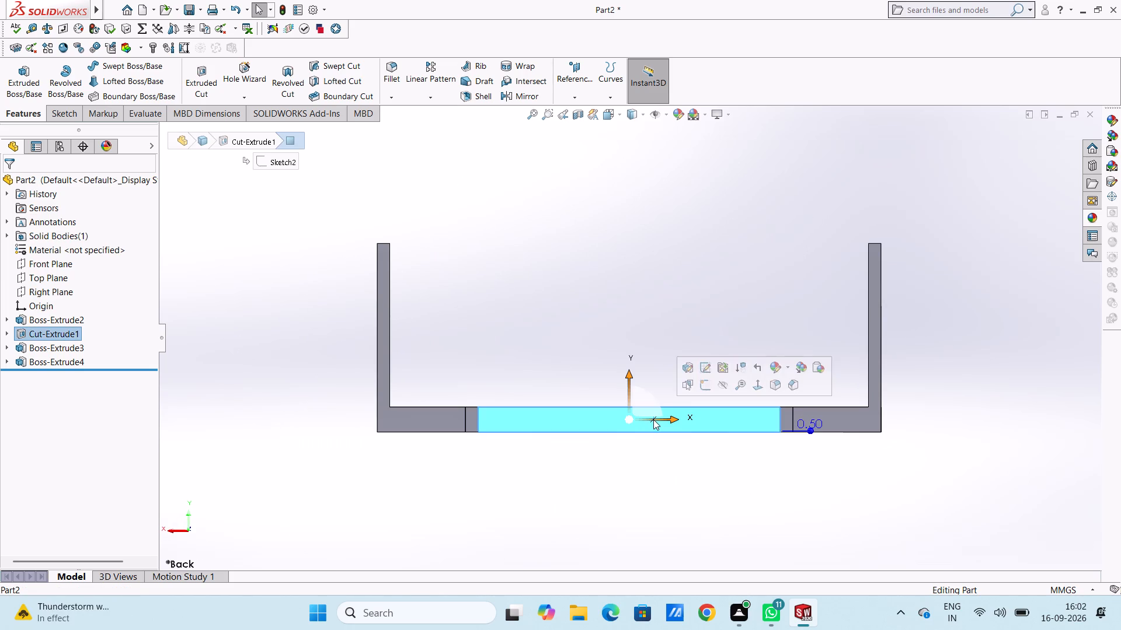
left_click(704, 390)
left_click(662, 331)
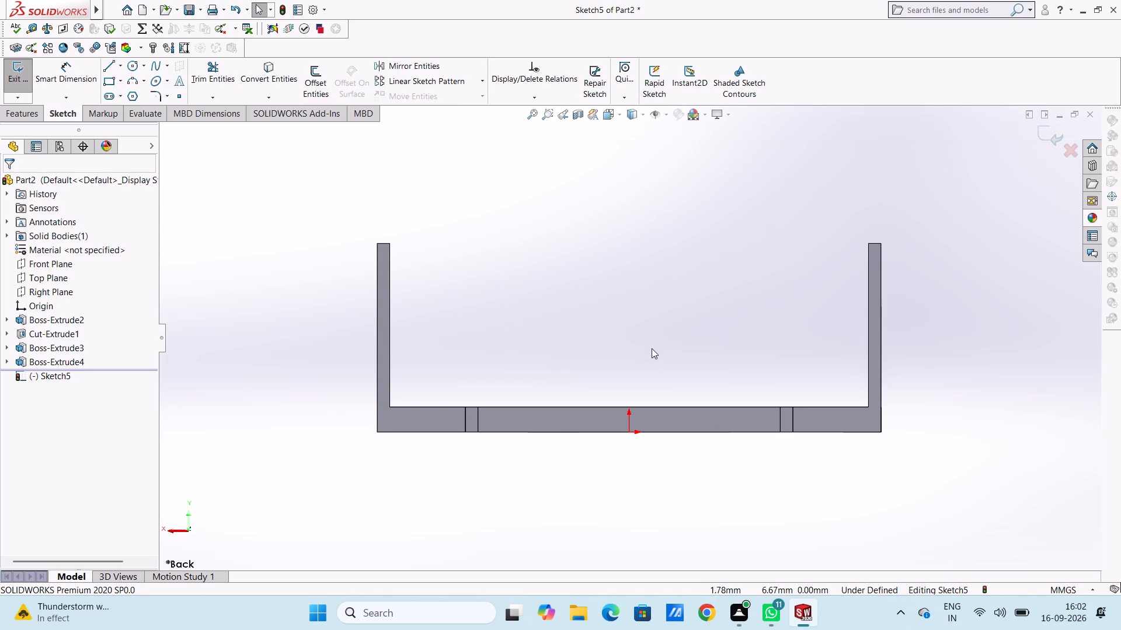
left_click(107, 80)
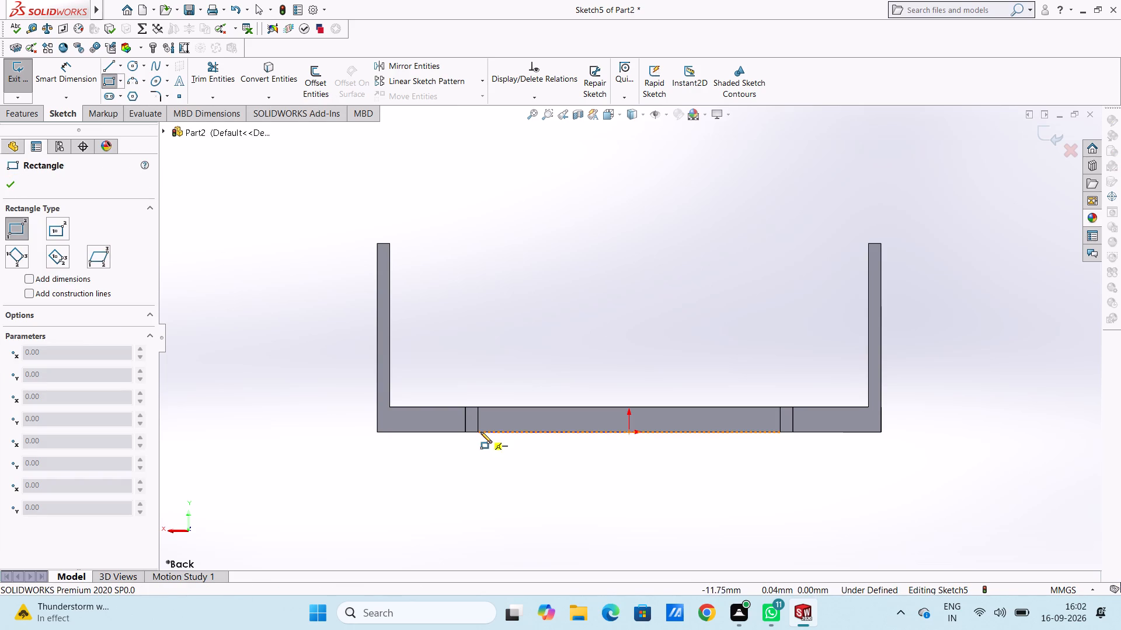
left_click(476, 432)
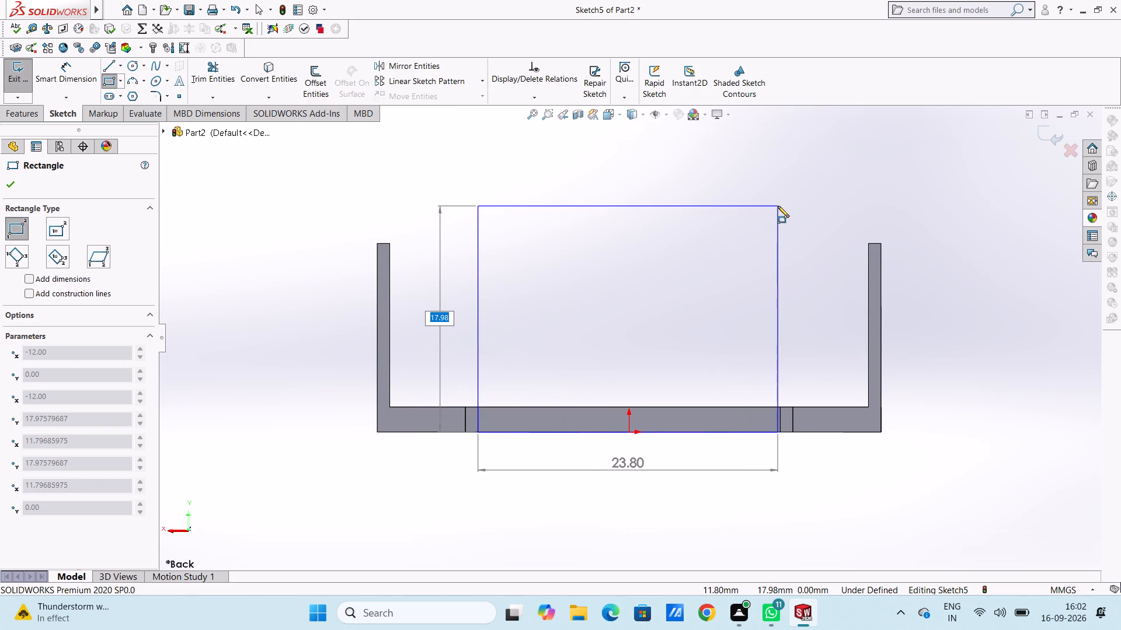
type("20")
key("Return")
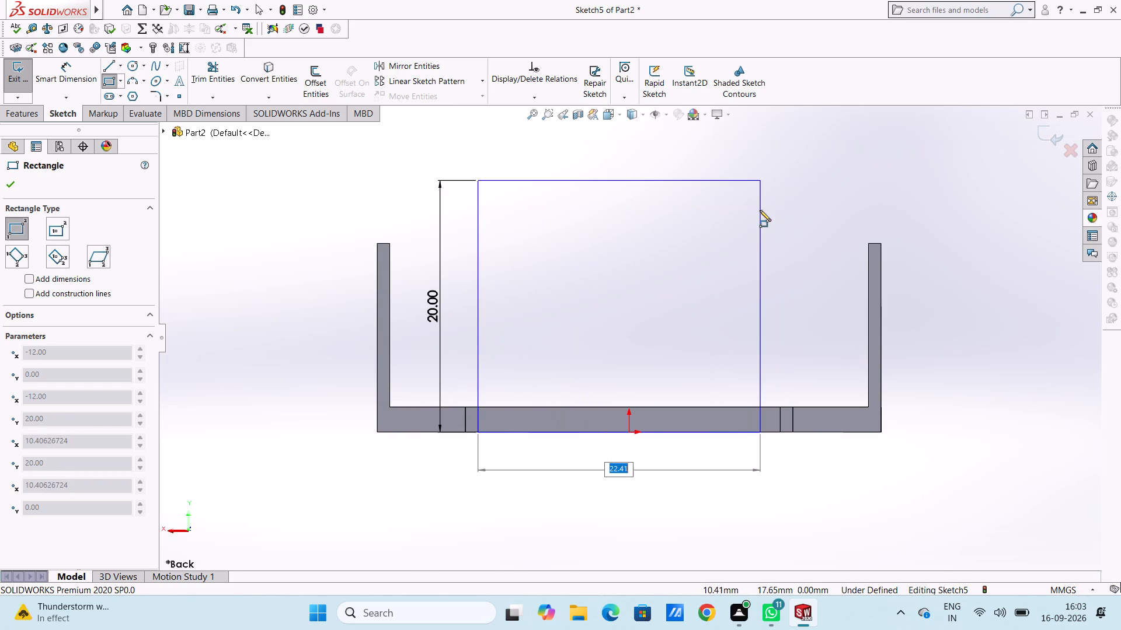
type("24")
key("Return")
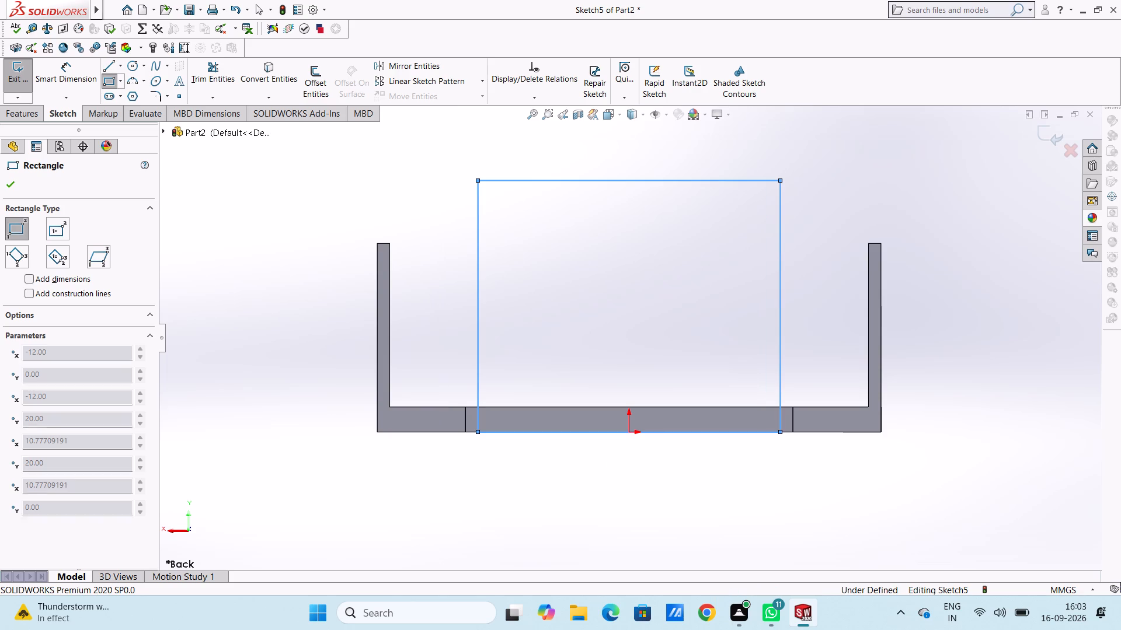
key("Escape")
key("Escape")
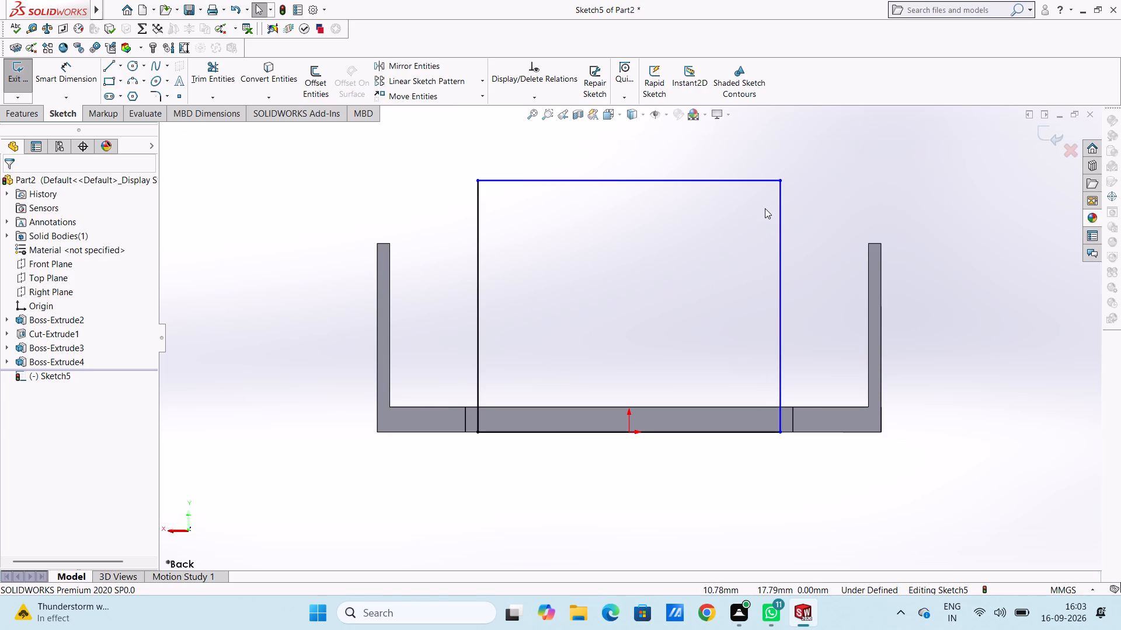
Dimension the rectangle's top line at 24 mm and its vertical side at 20 mm.
scroll(765, 208, "up", 3)
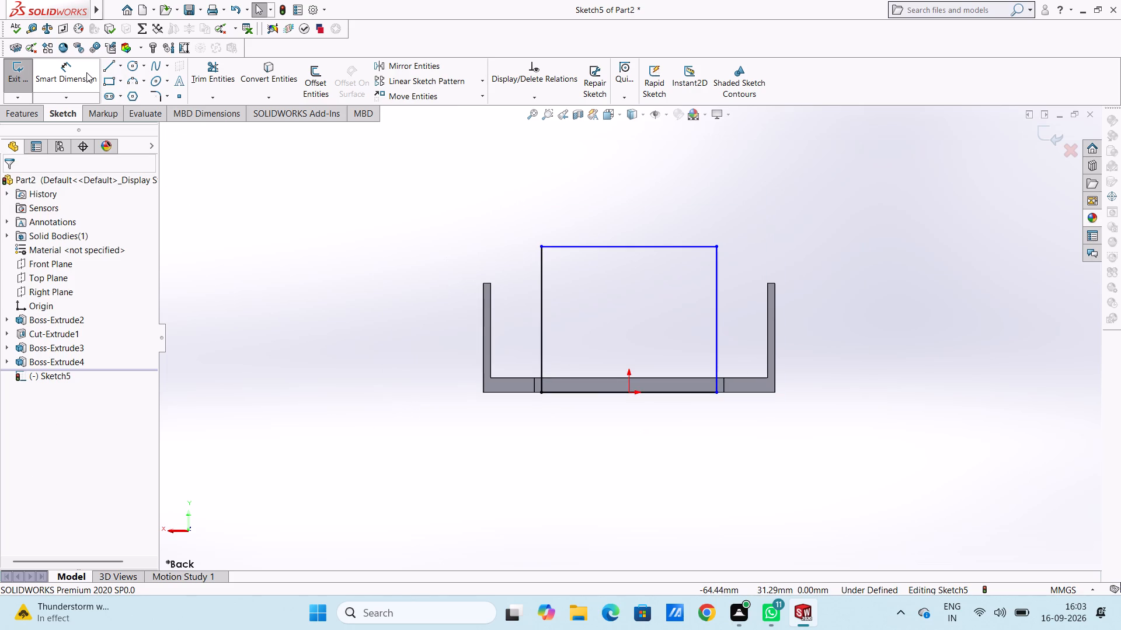
left_click(86, 72)
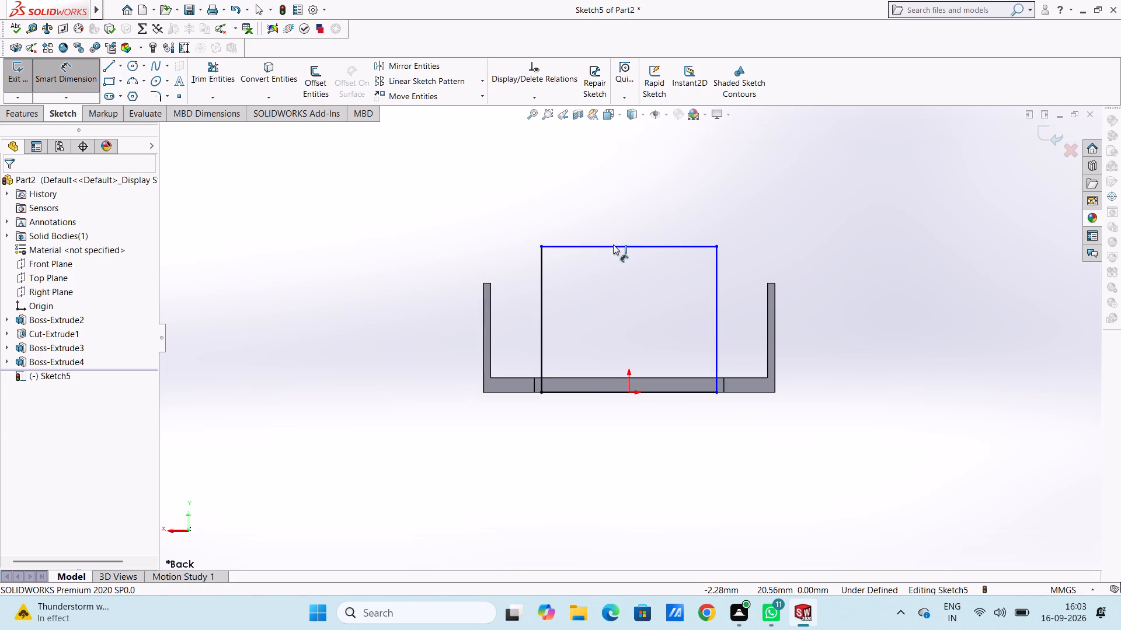
left_click(614, 246)
left_click(617, 153)
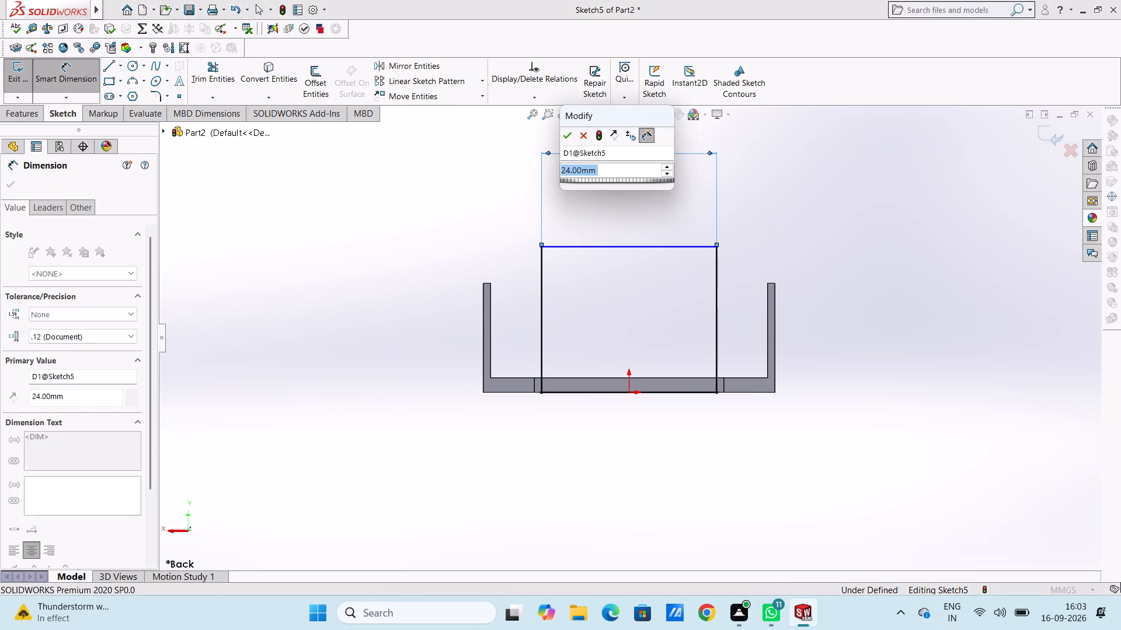
left_click(568, 137)
left_click(509, 163)
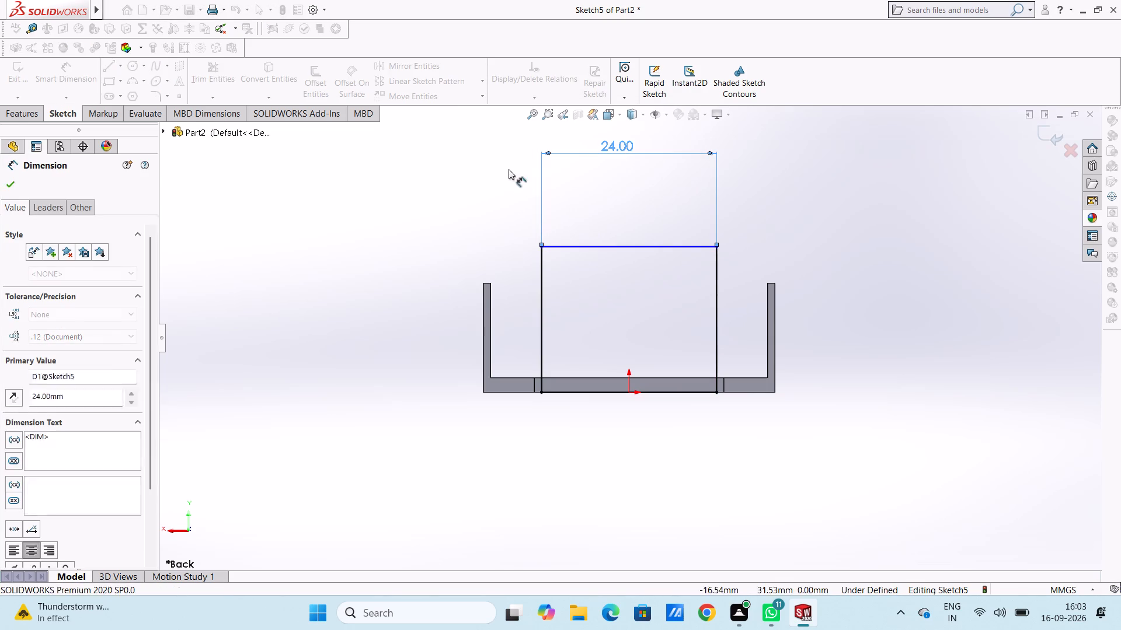
left_click(715, 301)
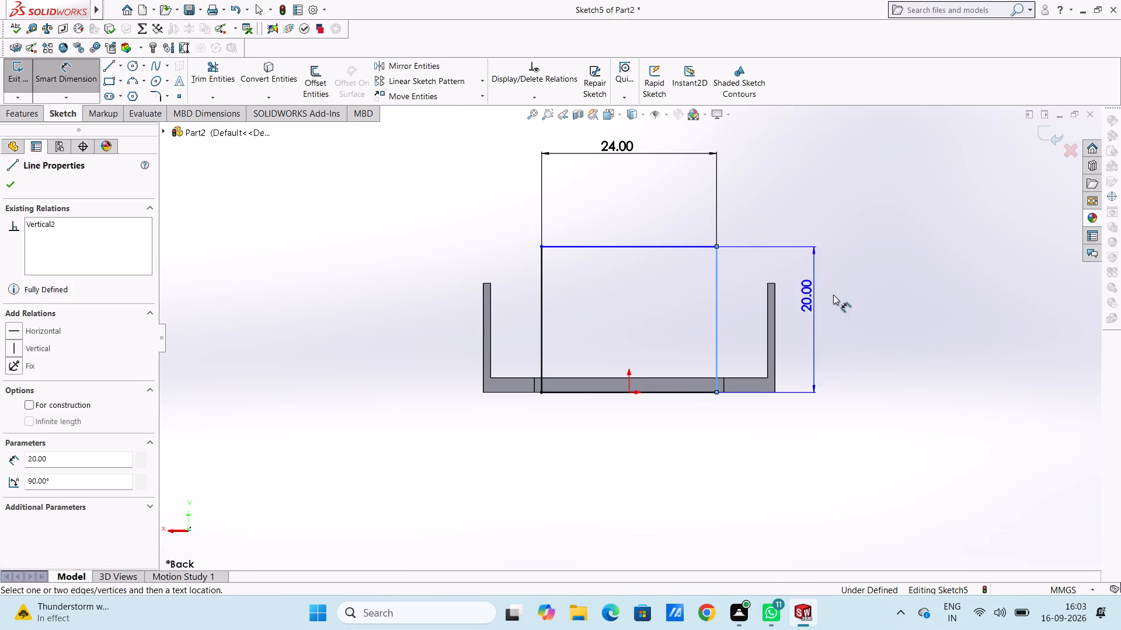
left_click(878, 293)
left_click(828, 277)
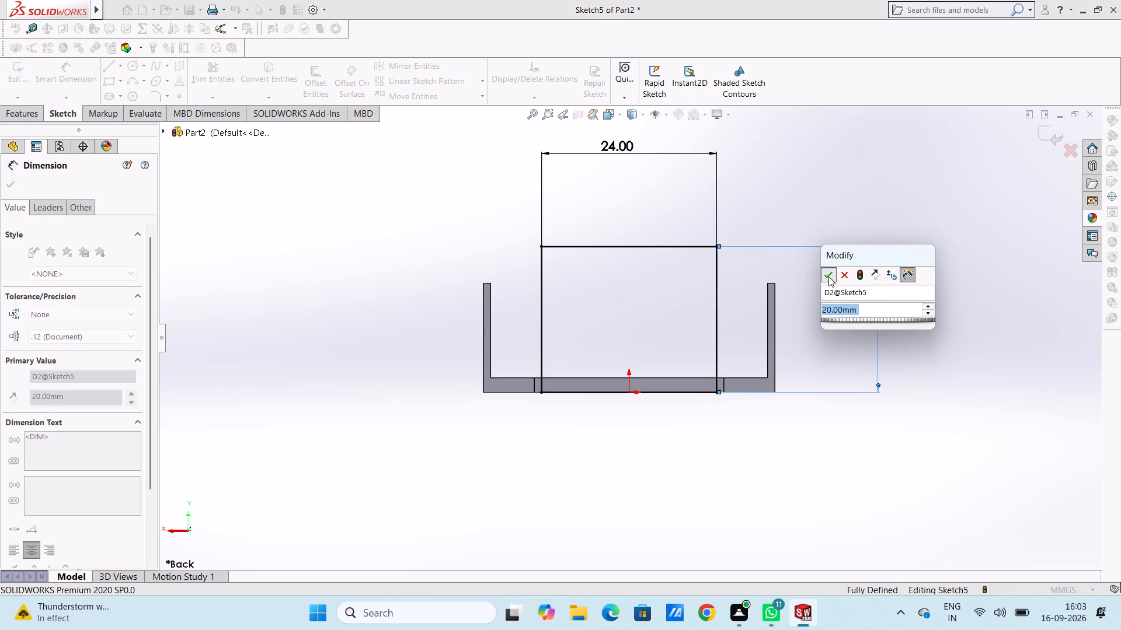
left_click(824, 214)
key("Escape")
key("Escape")
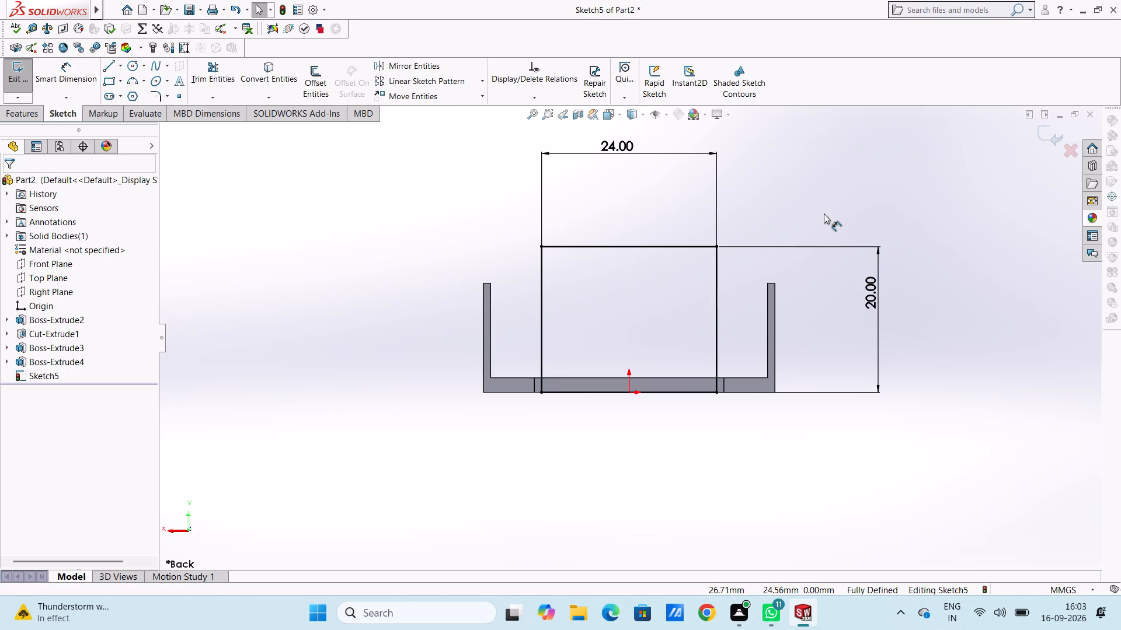
Boss-Extrude the rectangle to a blind depth of 1 mm, reversed inward over the plate.
key("ctrl+7")
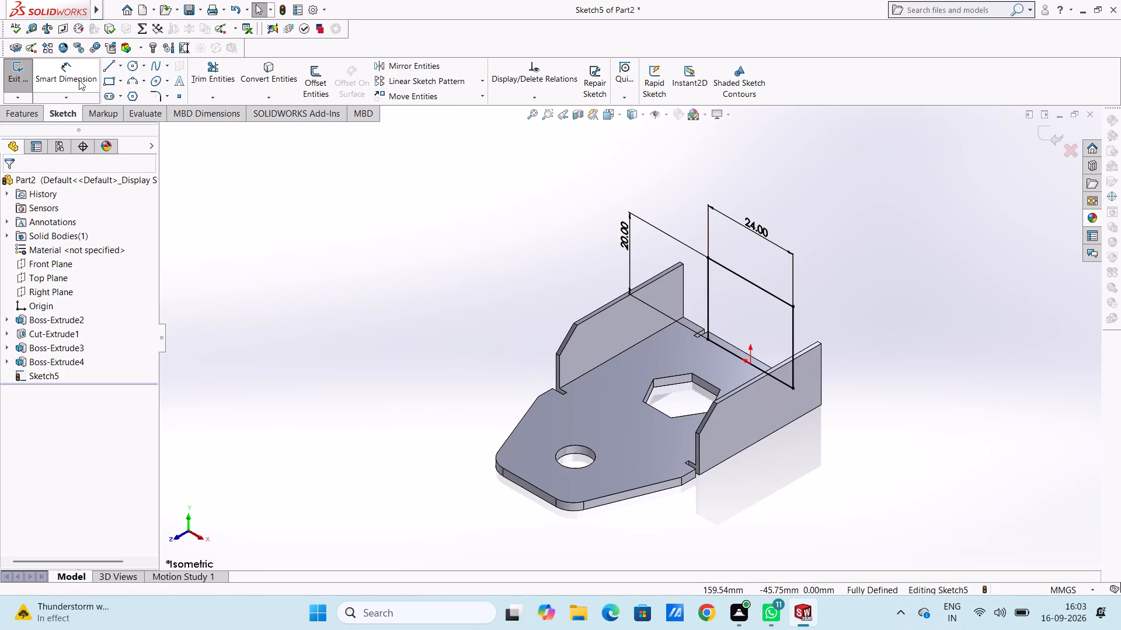
left_click(34, 111)
left_click(29, 82)
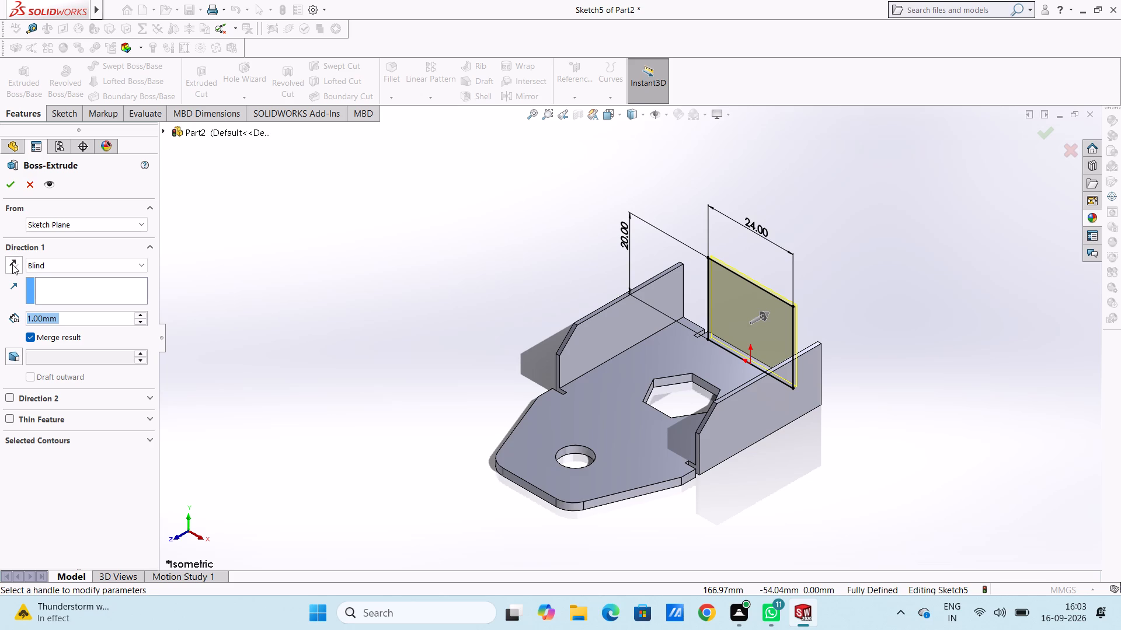
left_click(12, 264)
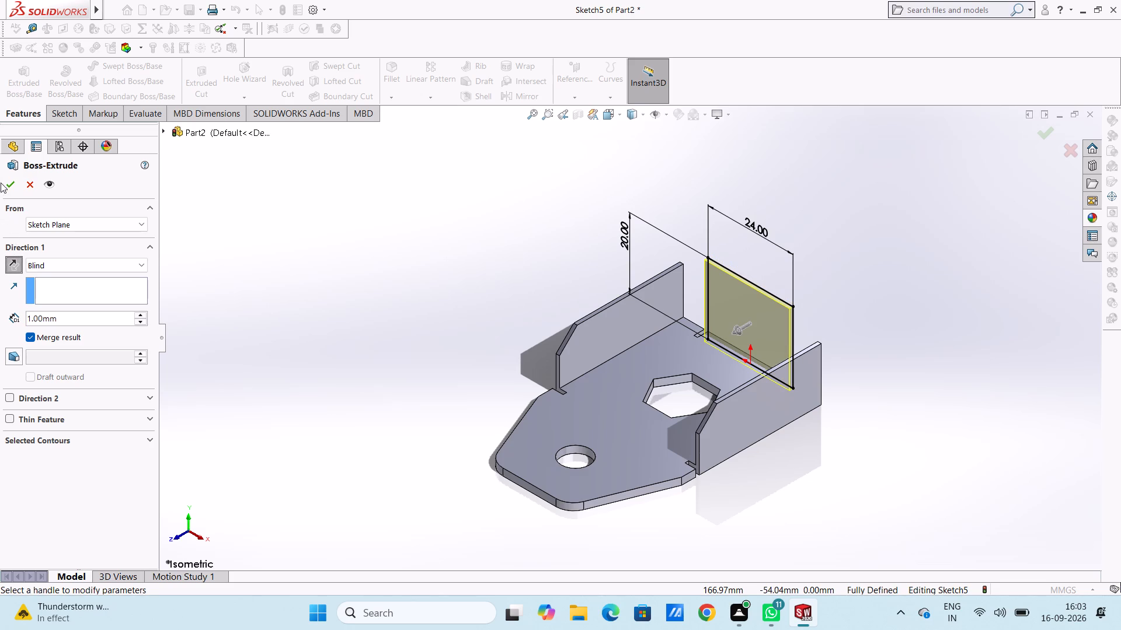
left_click(12, 183)
left_click(257, 251)
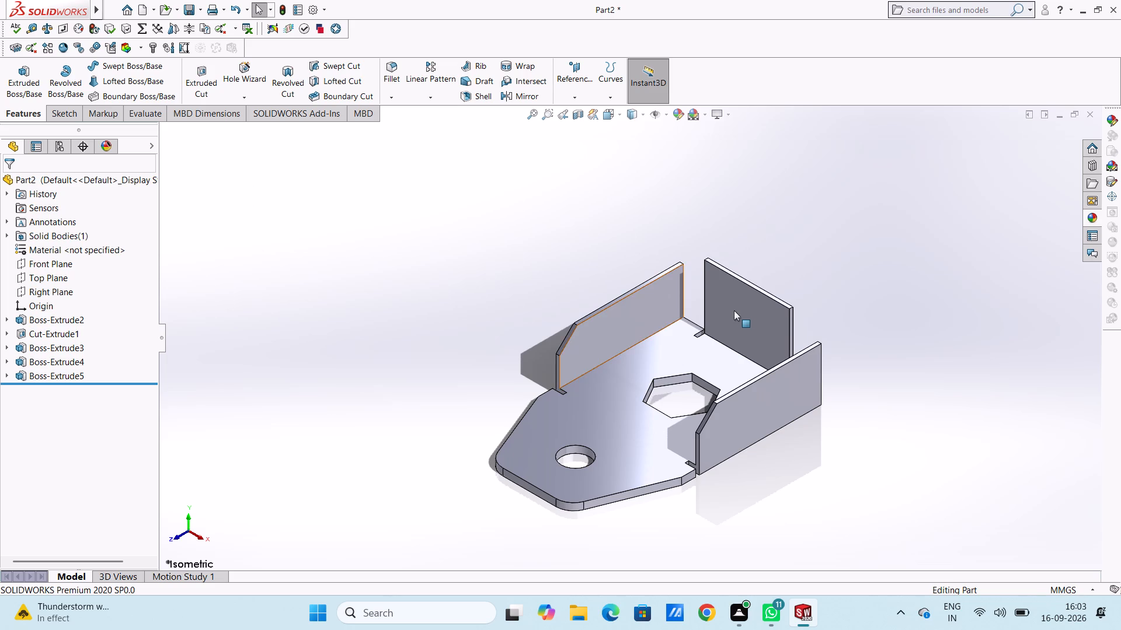
Fillet the two upper corner edges of the back end flange with an 8 mm radius.
scroll(803, 358, "down", 3)
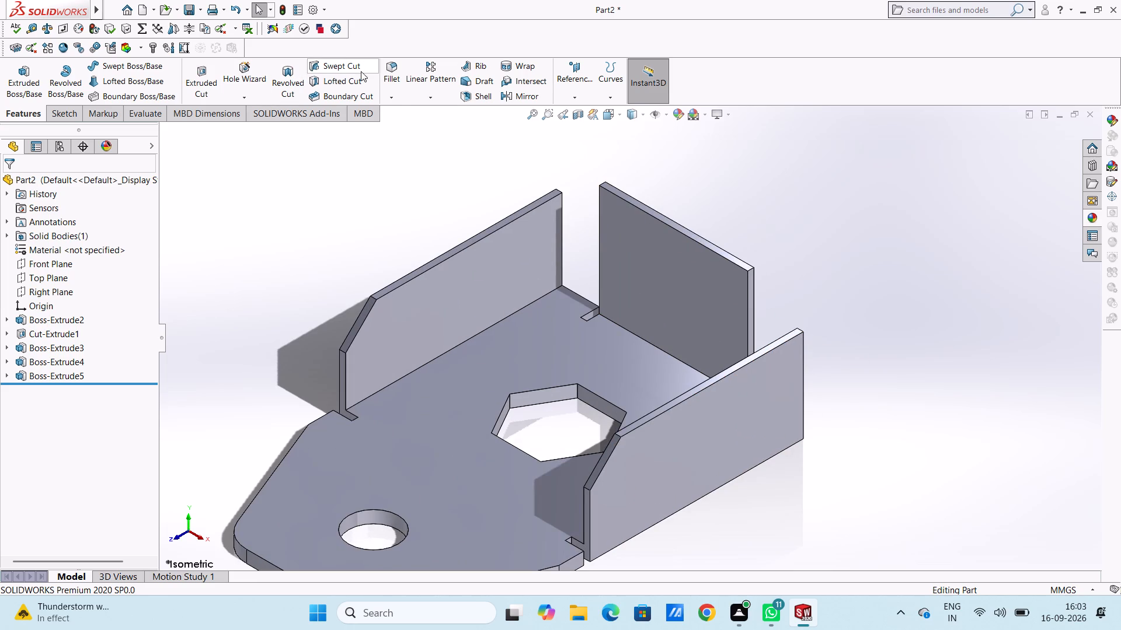
left_click(389, 67)
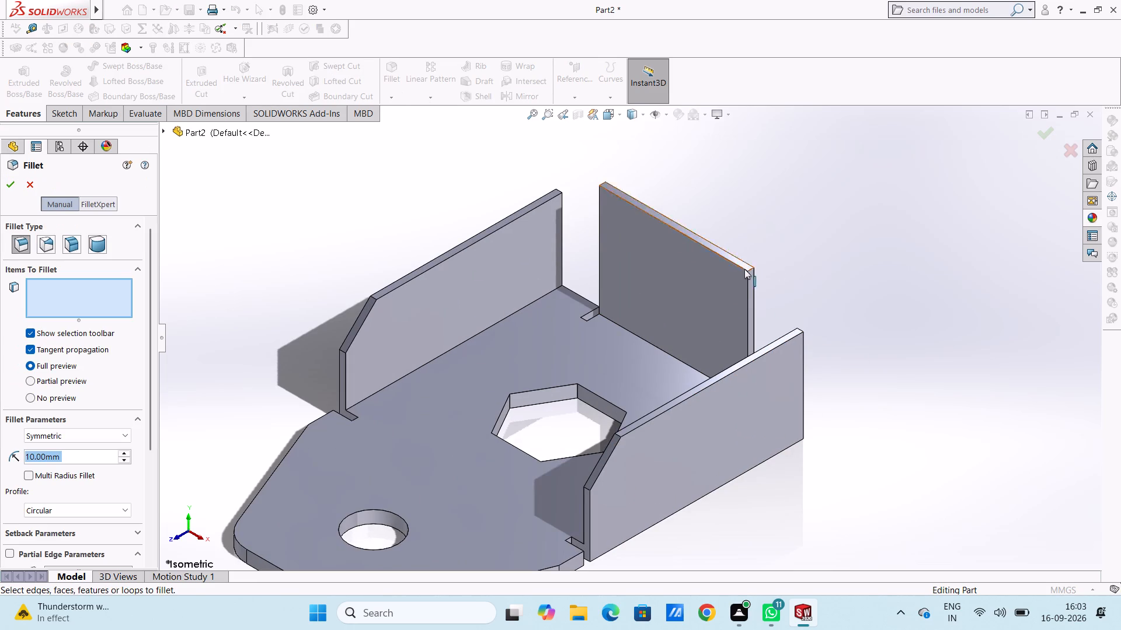
left_click(751, 268)
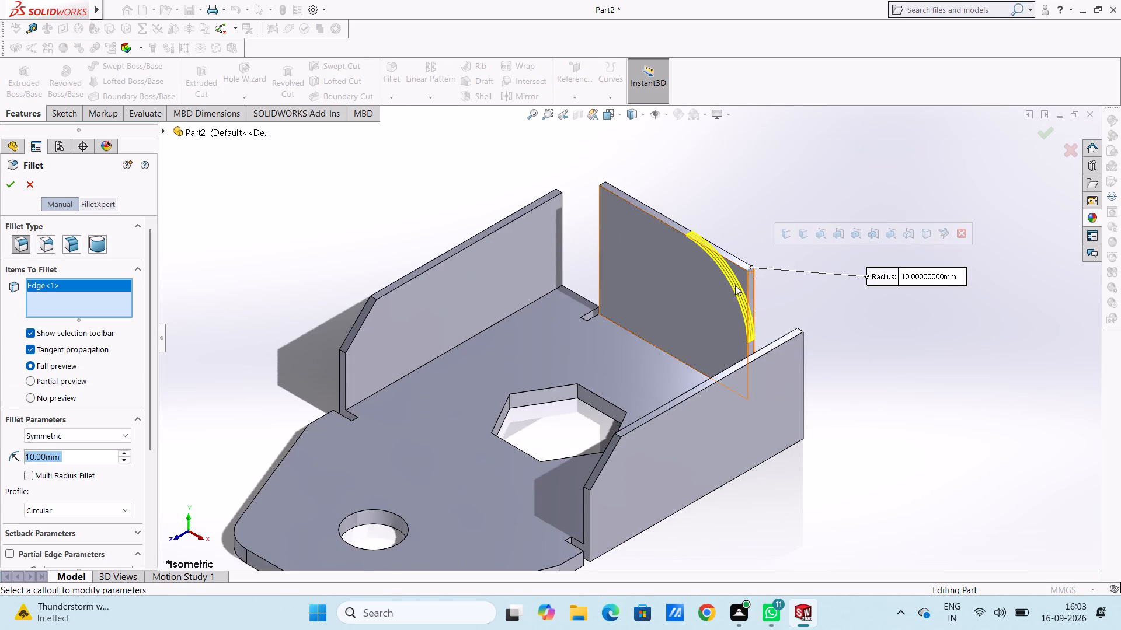
key("8")
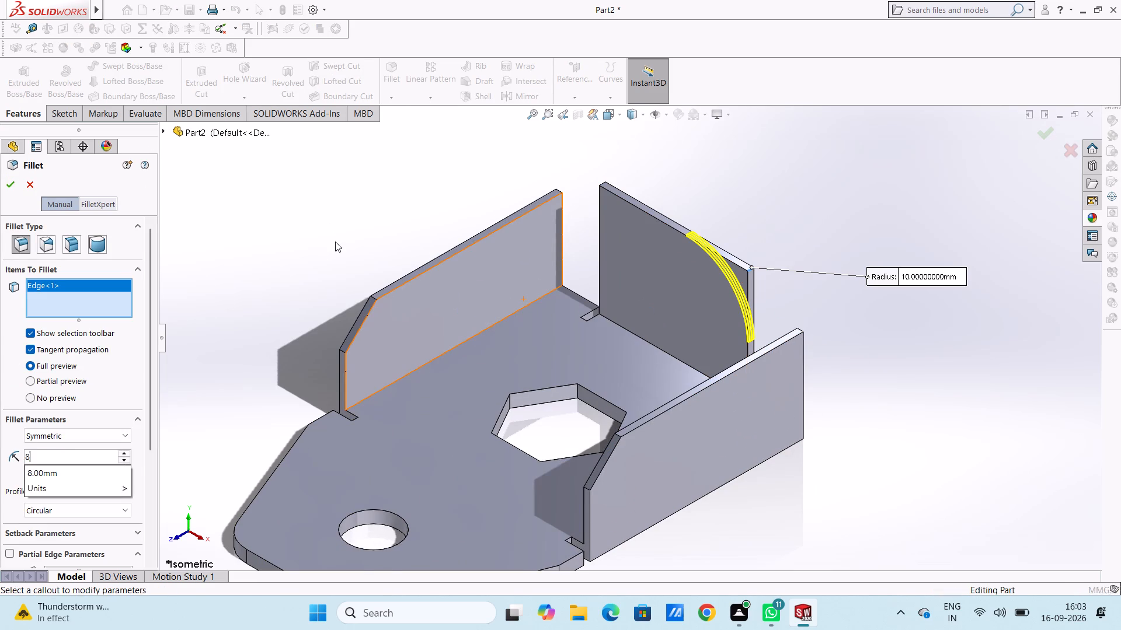
key("Return")
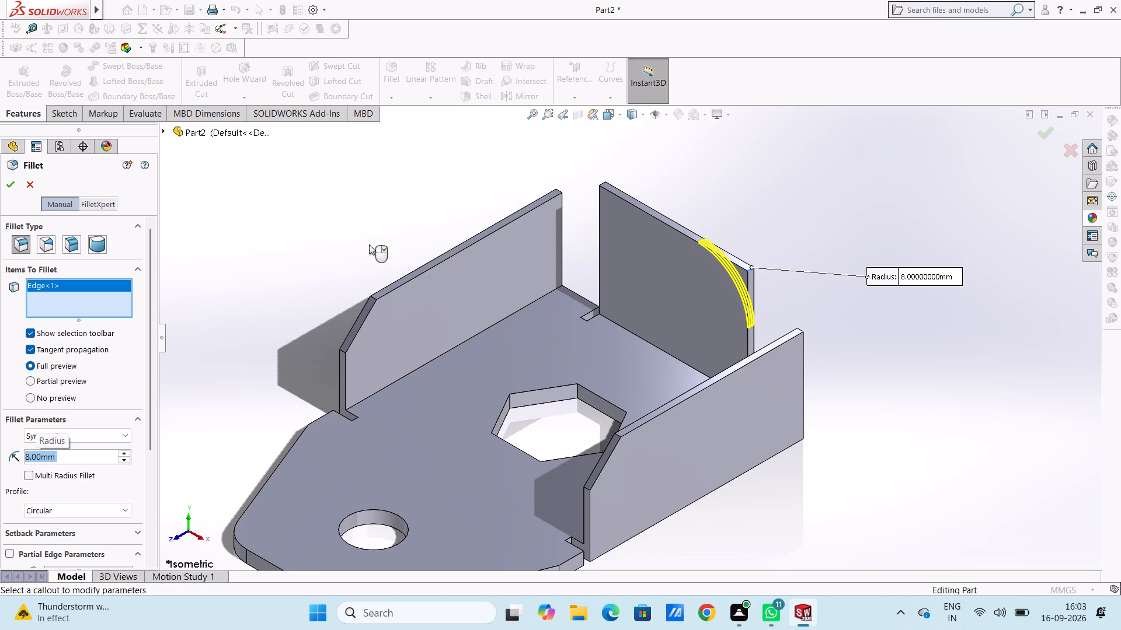
left_click(604, 184)
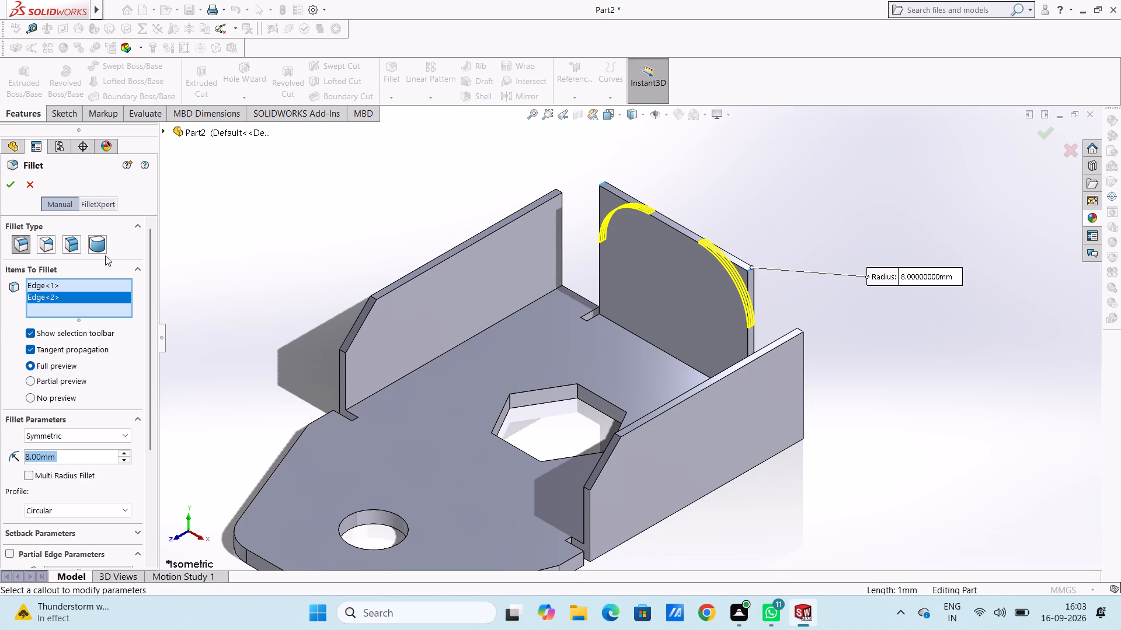
left_click(11, 188)
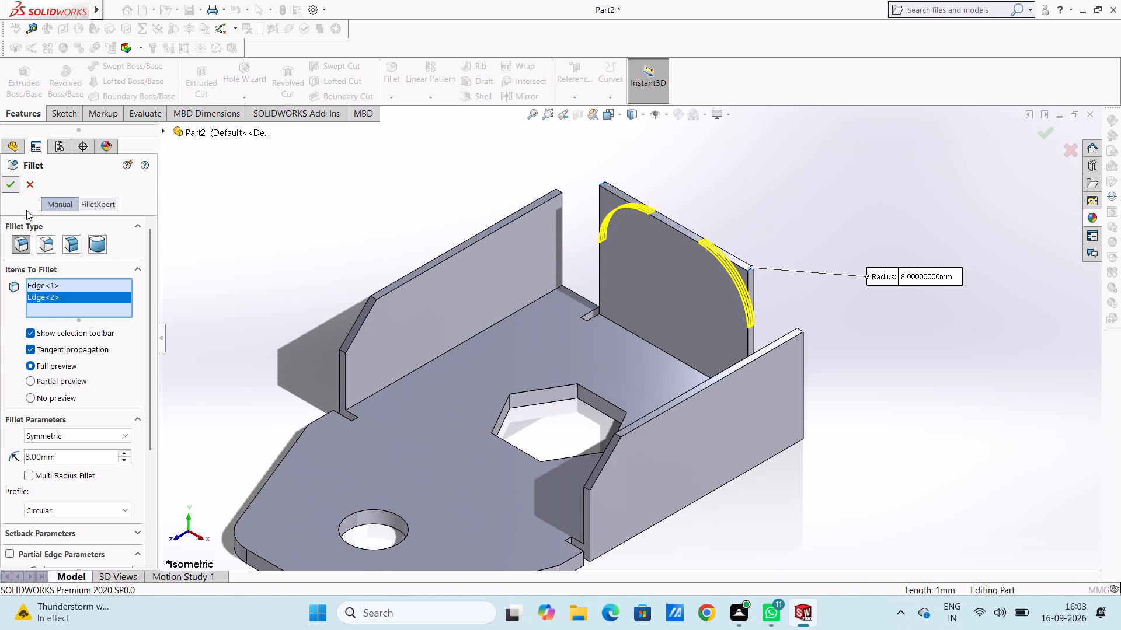
left_click(277, 216)
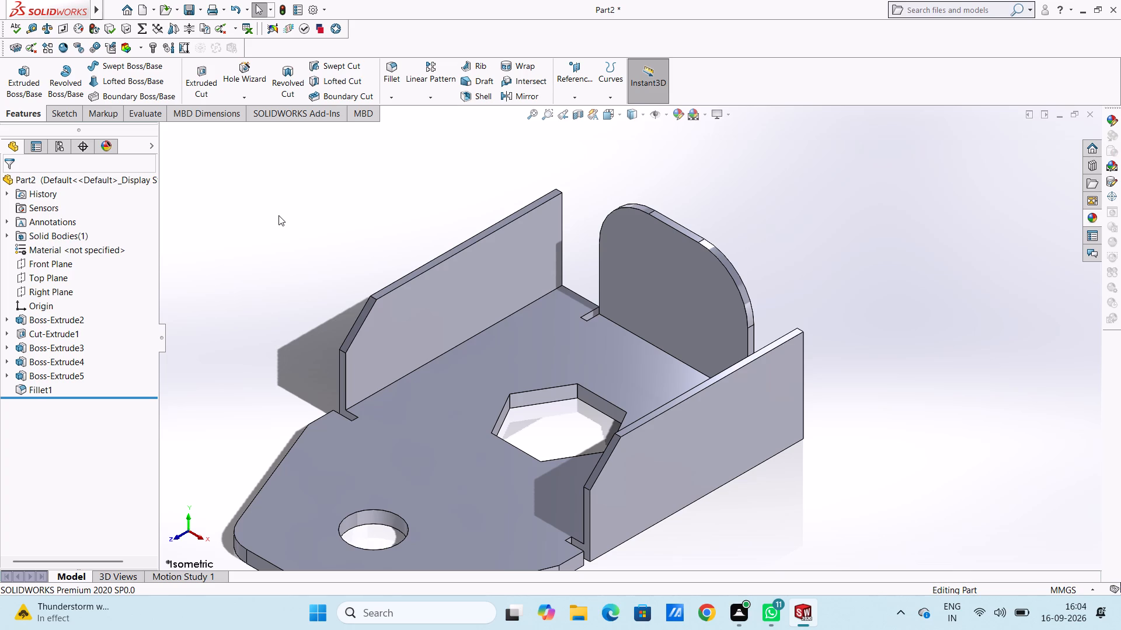
Start a sketch on the inner face of the rounded back end flange, seen from the front.
key("ctrl+1")
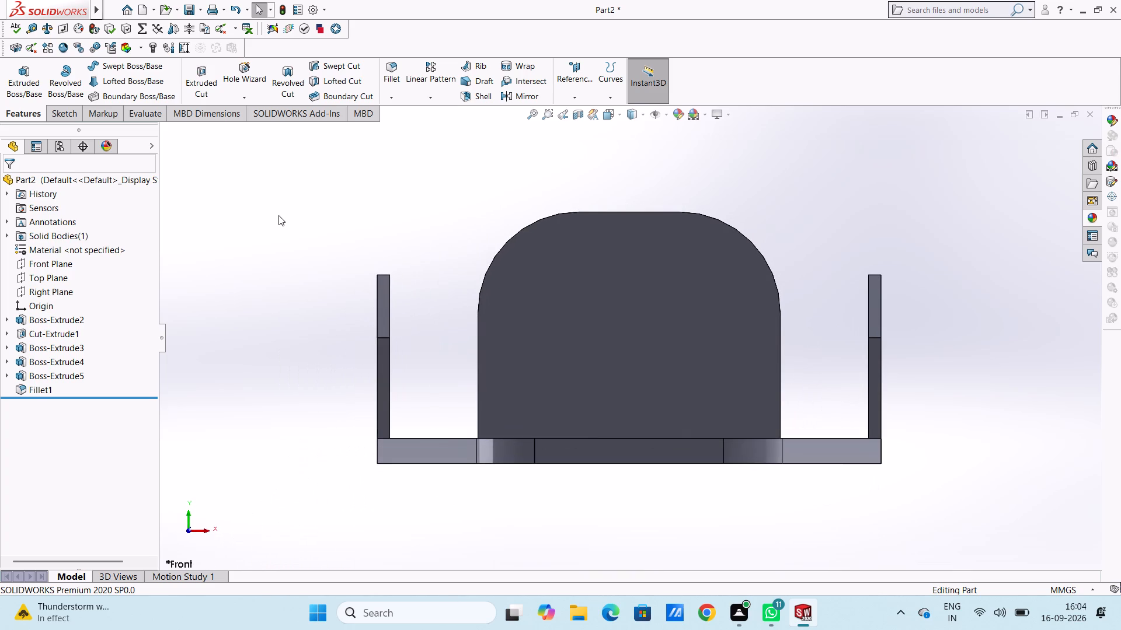
left_click(593, 301)
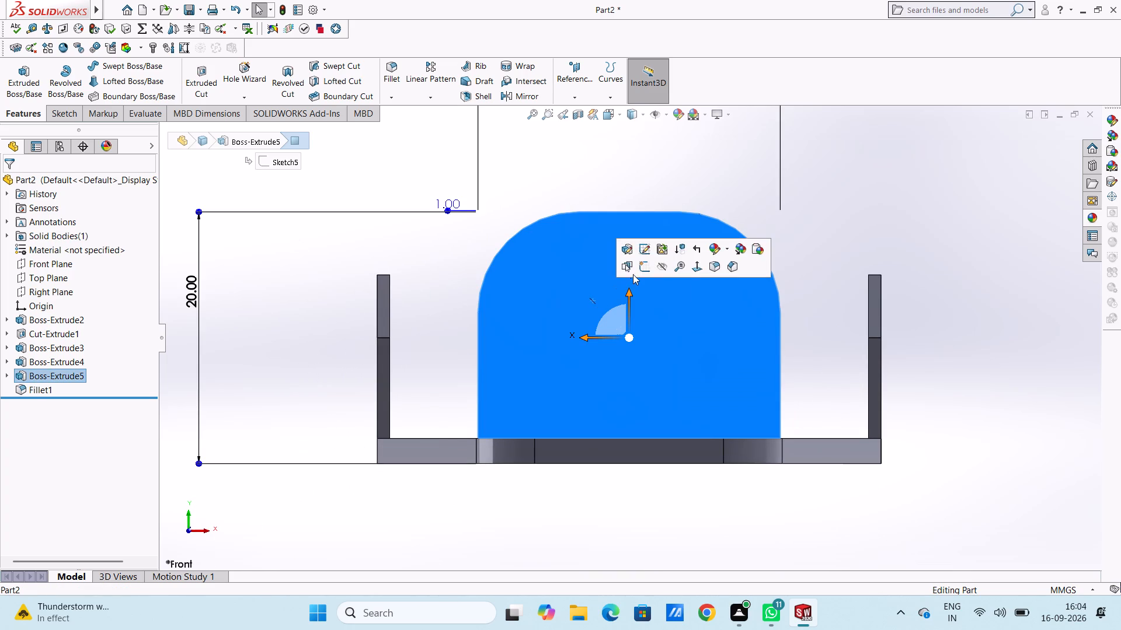
left_click(639, 269)
left_click(681, 178)
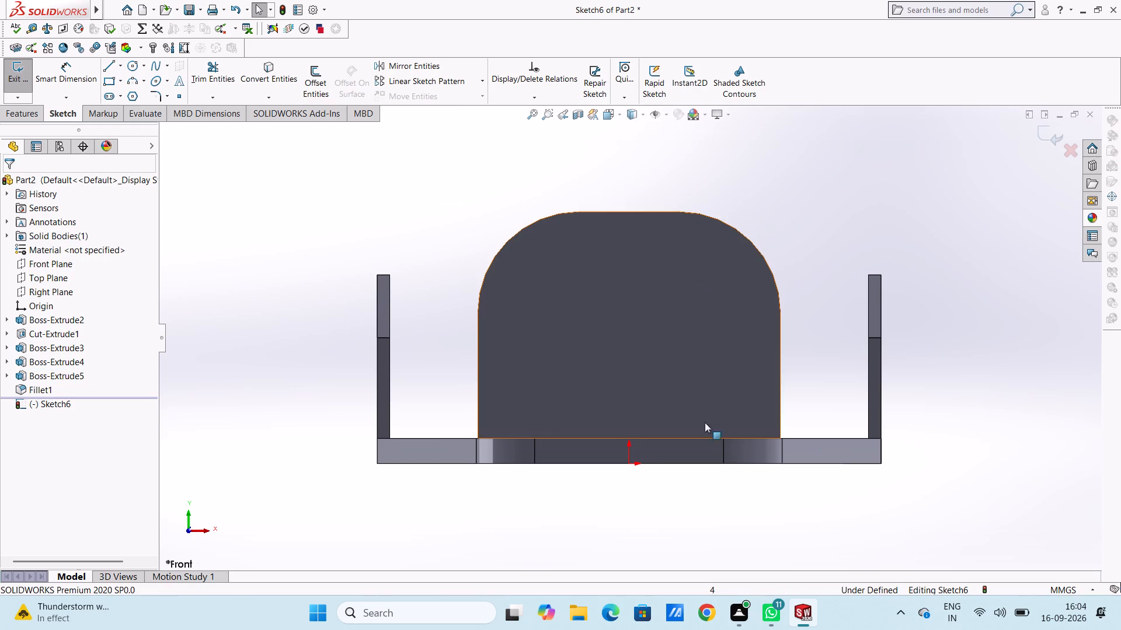
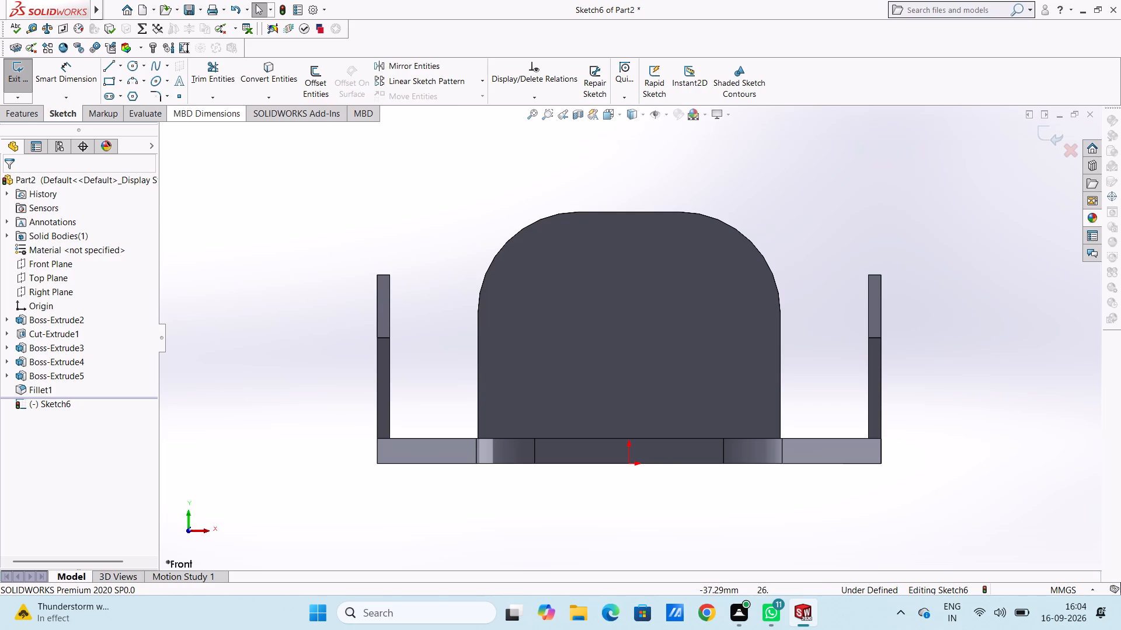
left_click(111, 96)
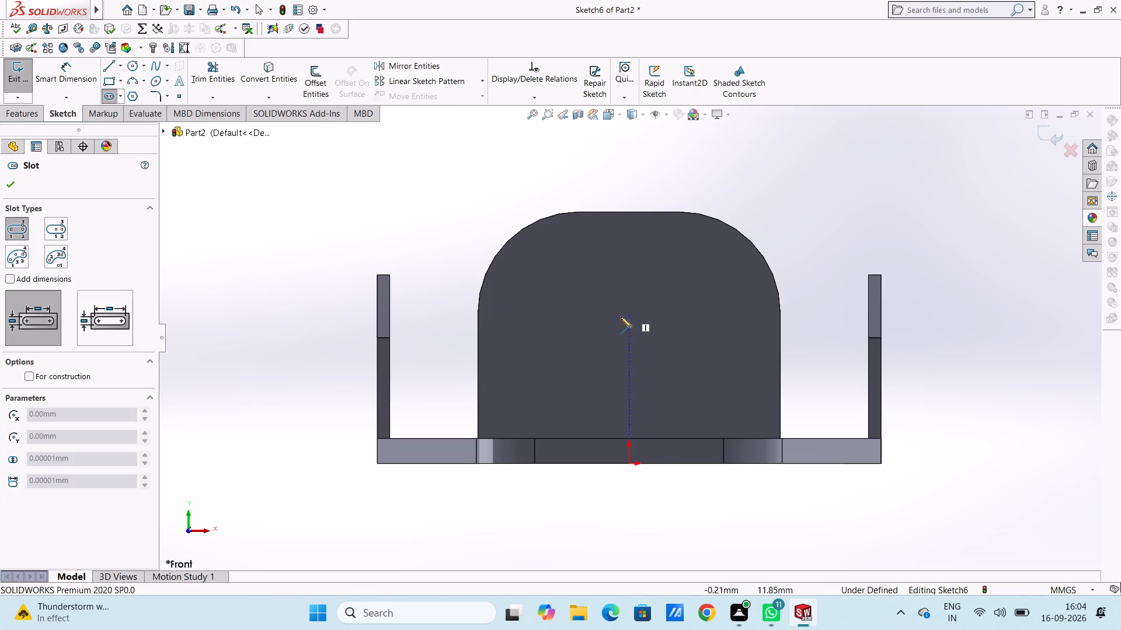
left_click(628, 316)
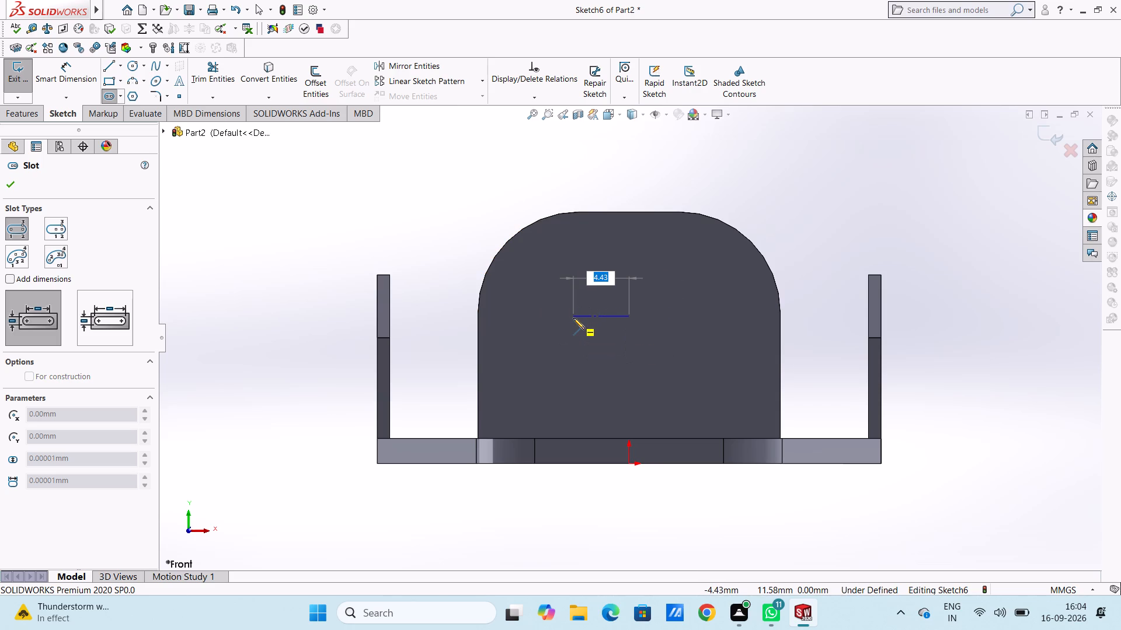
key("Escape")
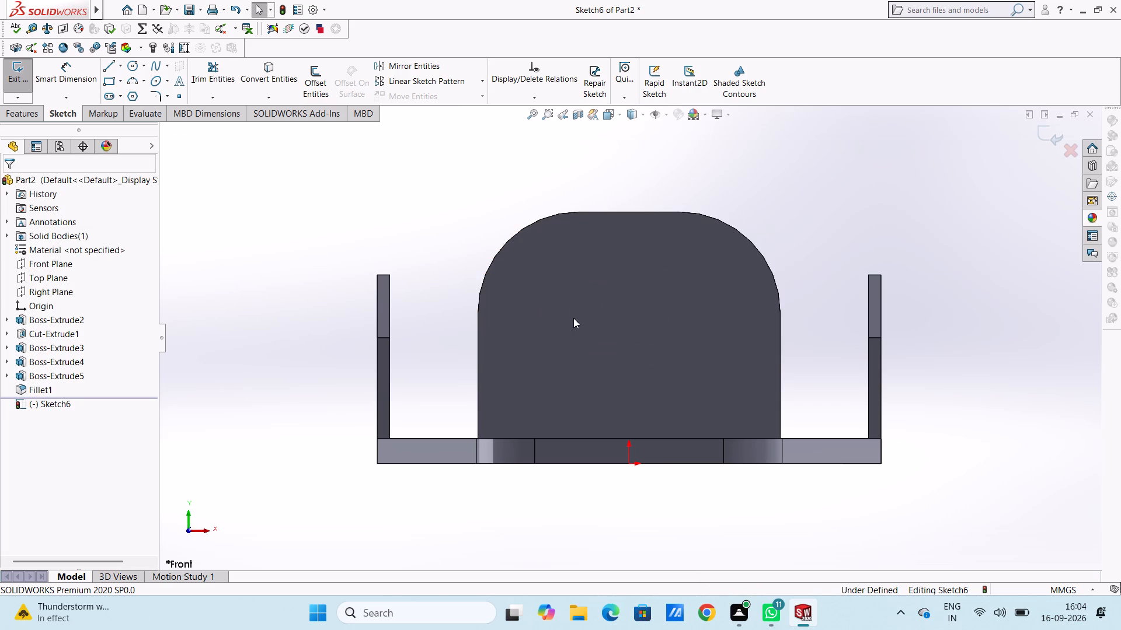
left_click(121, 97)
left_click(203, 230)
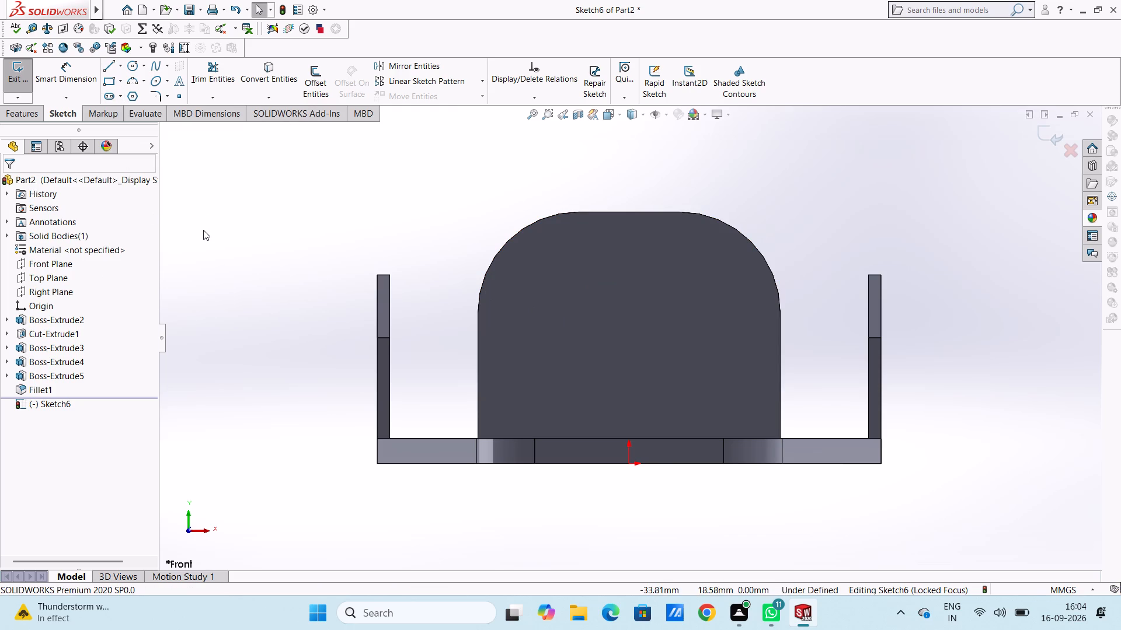
Sketch a horizontal midpoint line centred above the origin on the back end flange, with a 4 mm half-length.
left_click(118, 69)
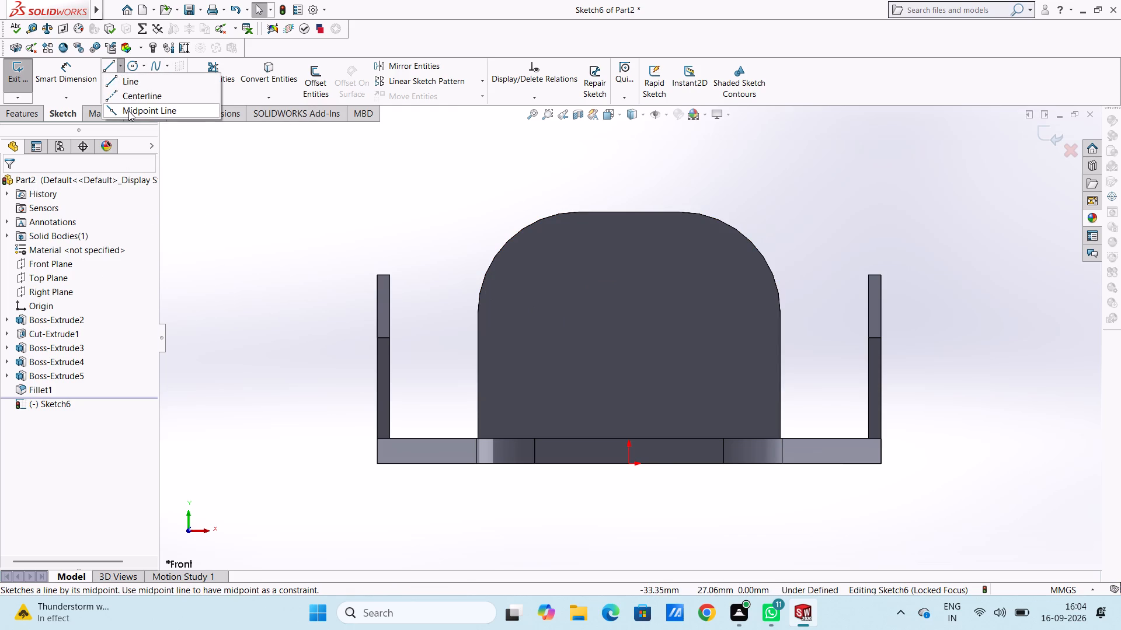
left_click(129, 110)
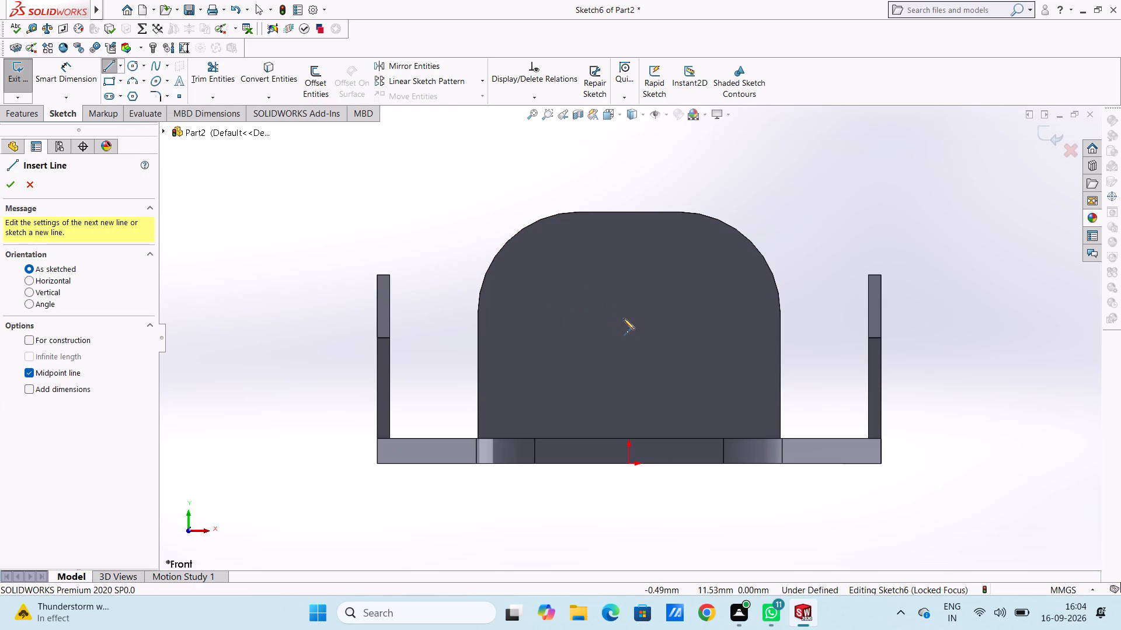
left_click(628, 323)
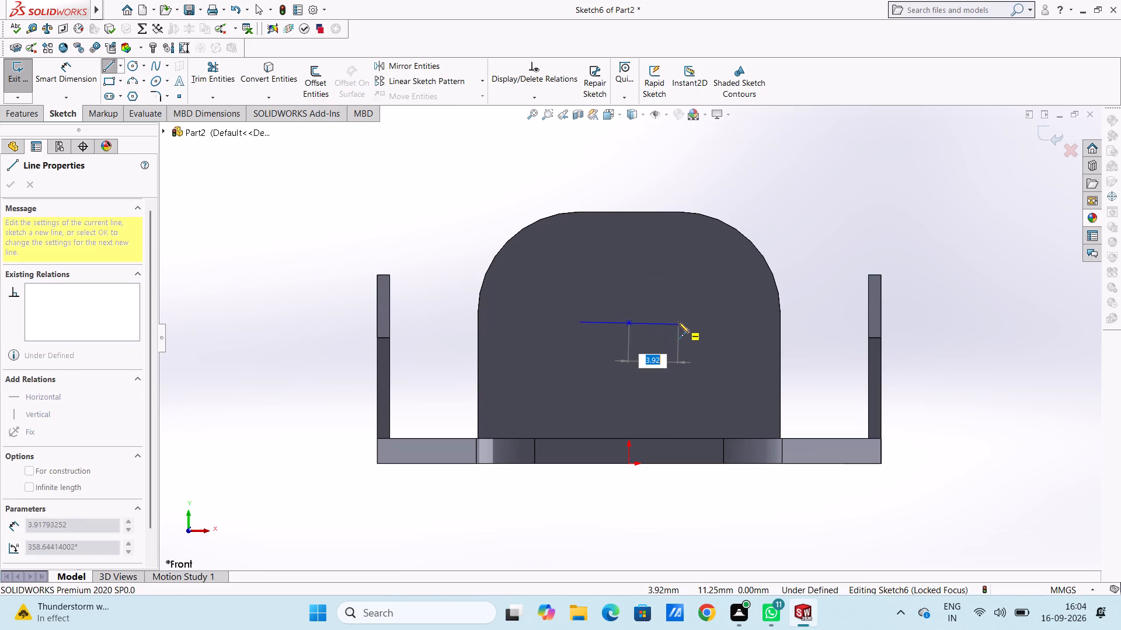
key("4")
key("Return")
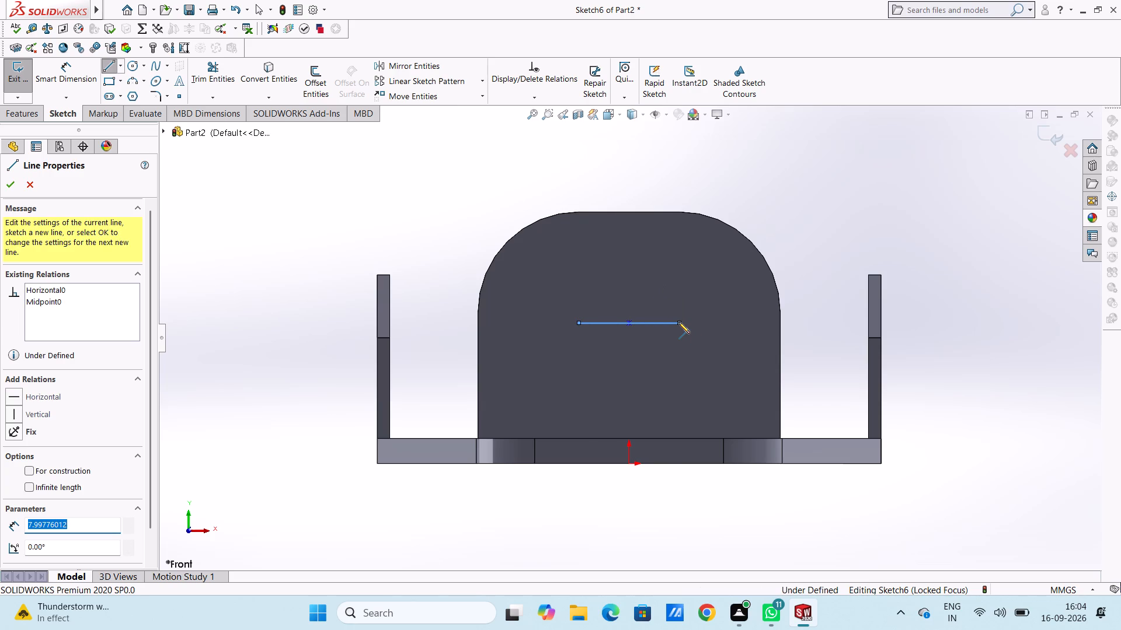
key("Escape")
key("Escape")
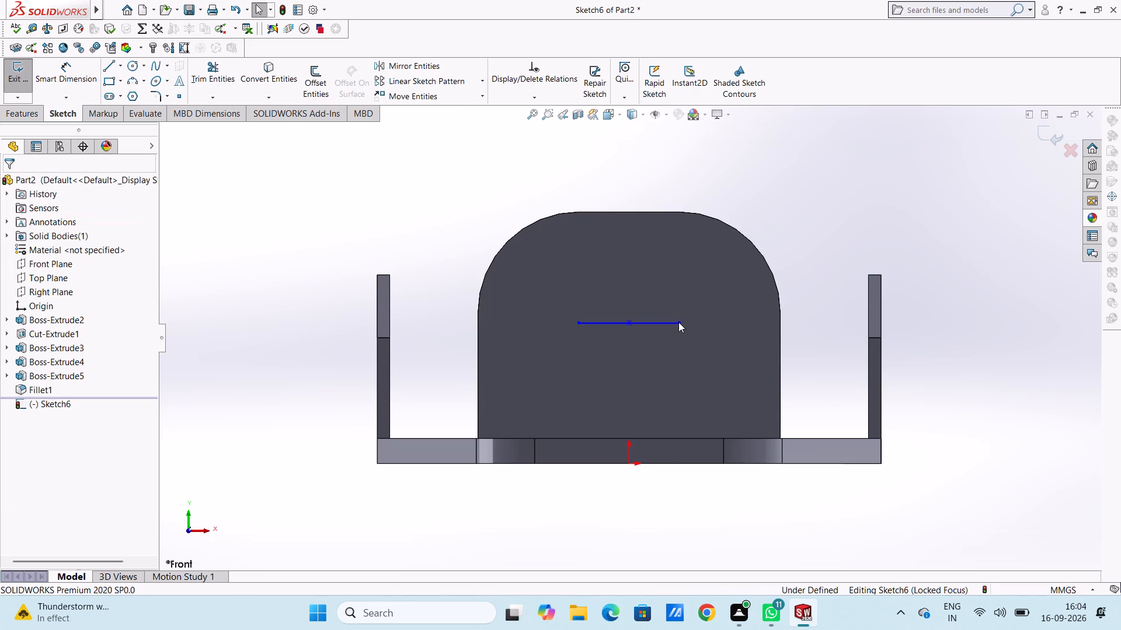
Dimension the line's half-length from one end to its midpoint at 4 mm and its height above the origin at 12 mm.
left_click(81, 69)
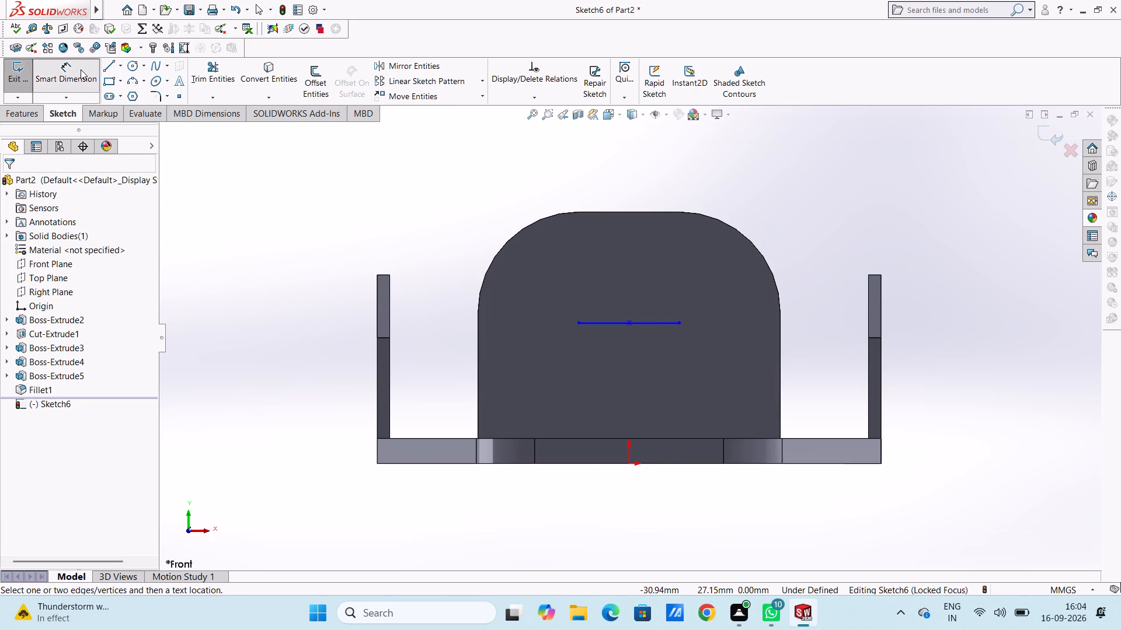
left_click(578, 323)
left_click(629, 322)
left_click(628, 152)
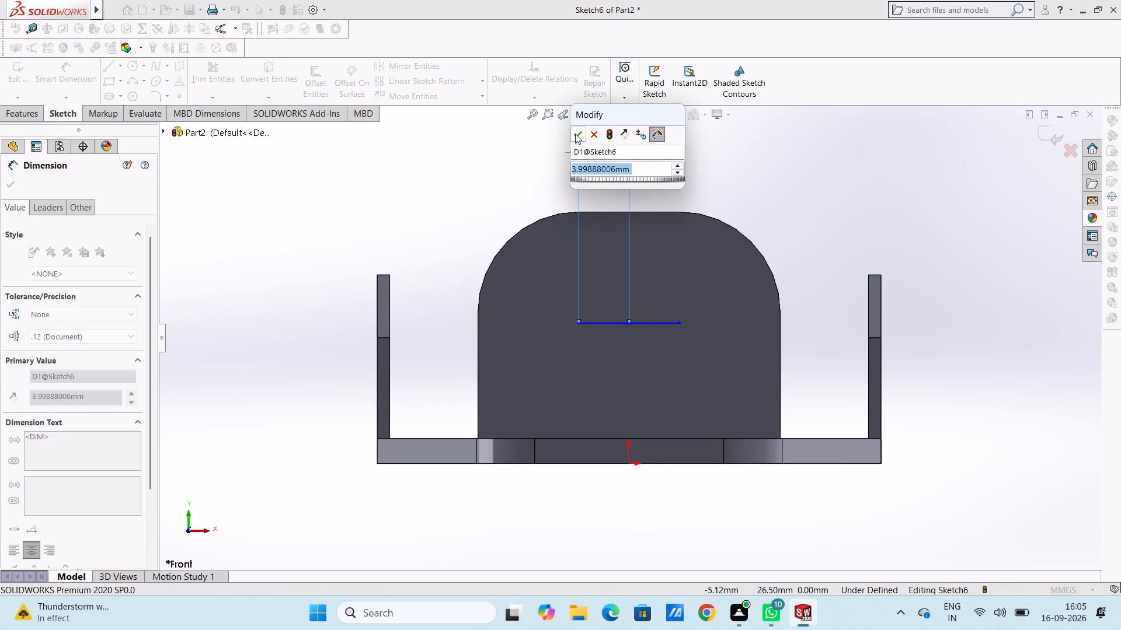
left_click(575, 134)
left_click(500, 159)
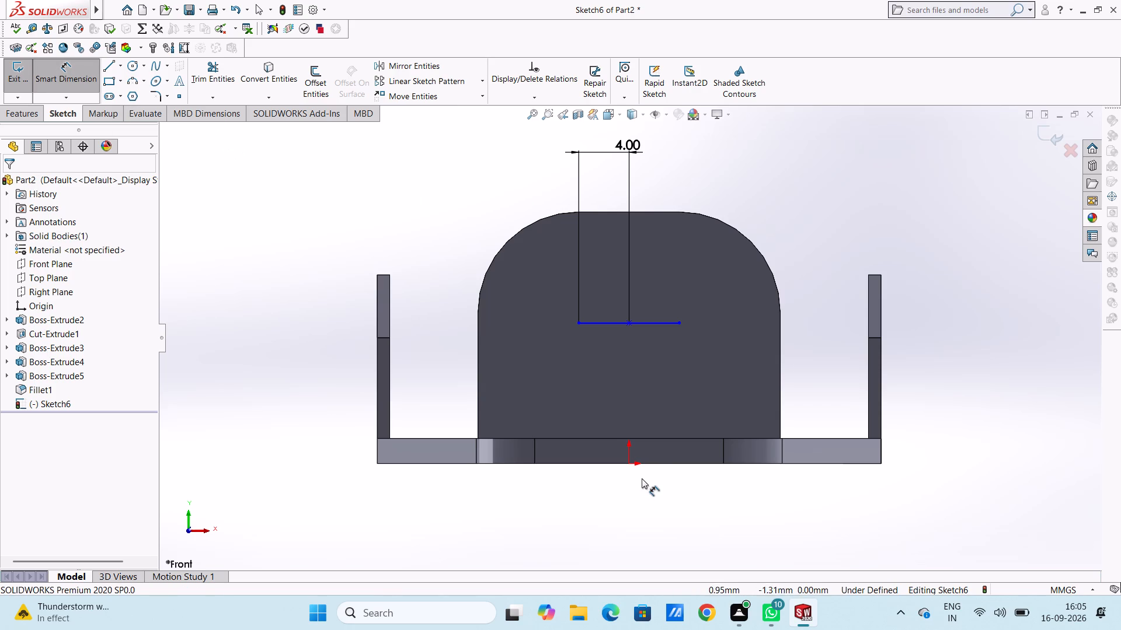
left_click(631, 464)
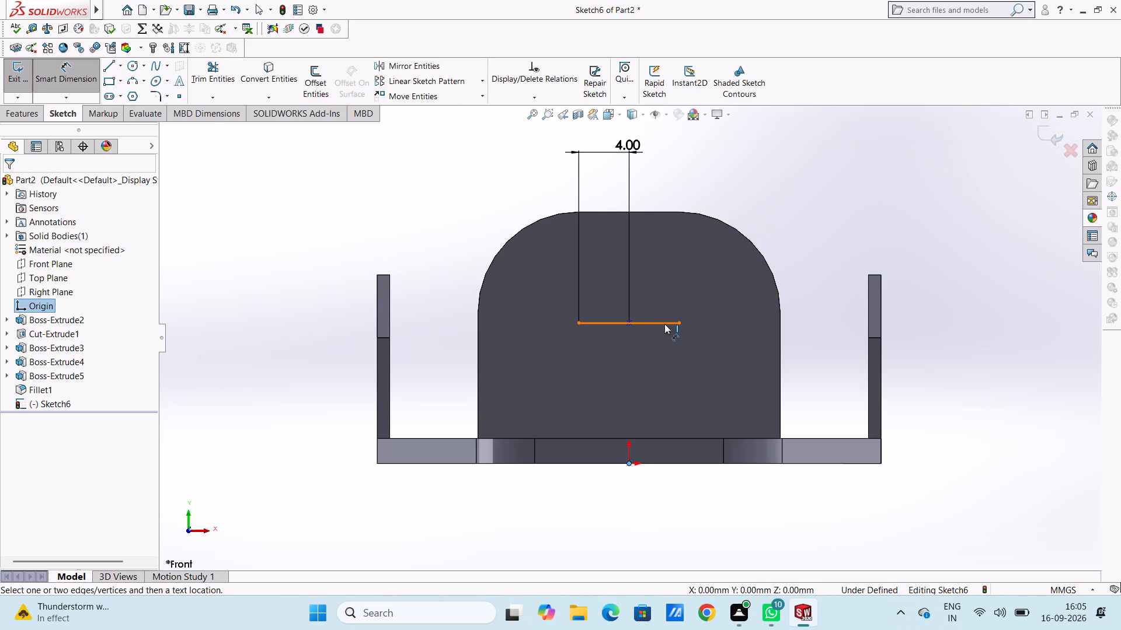
left_click(664, 324)
left_click(288, 276)
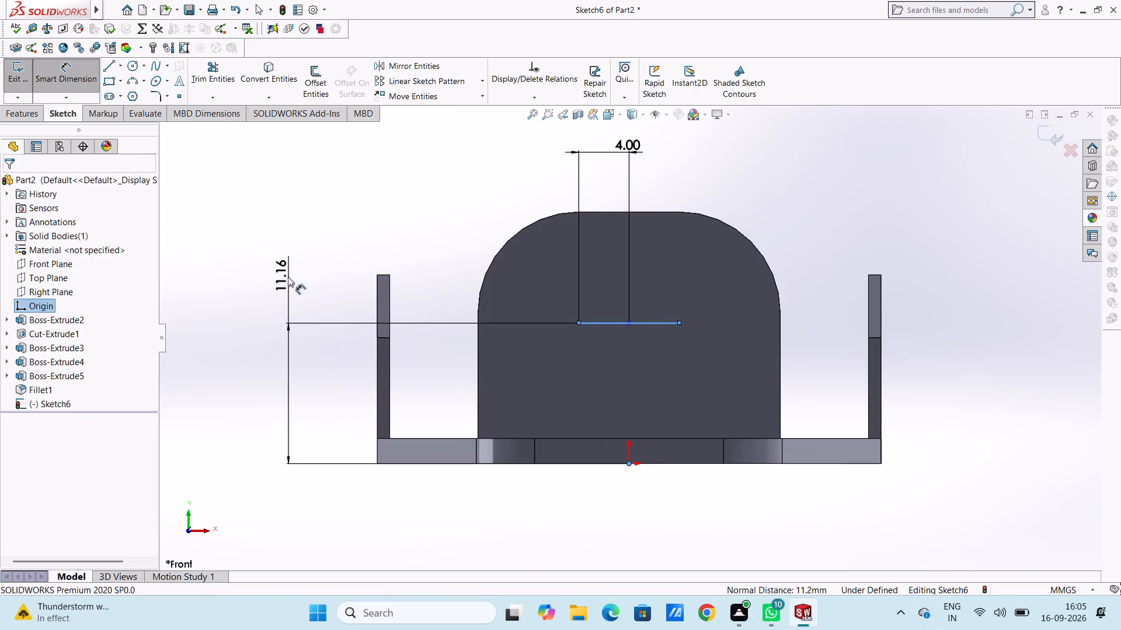
type("12")
key("Return")
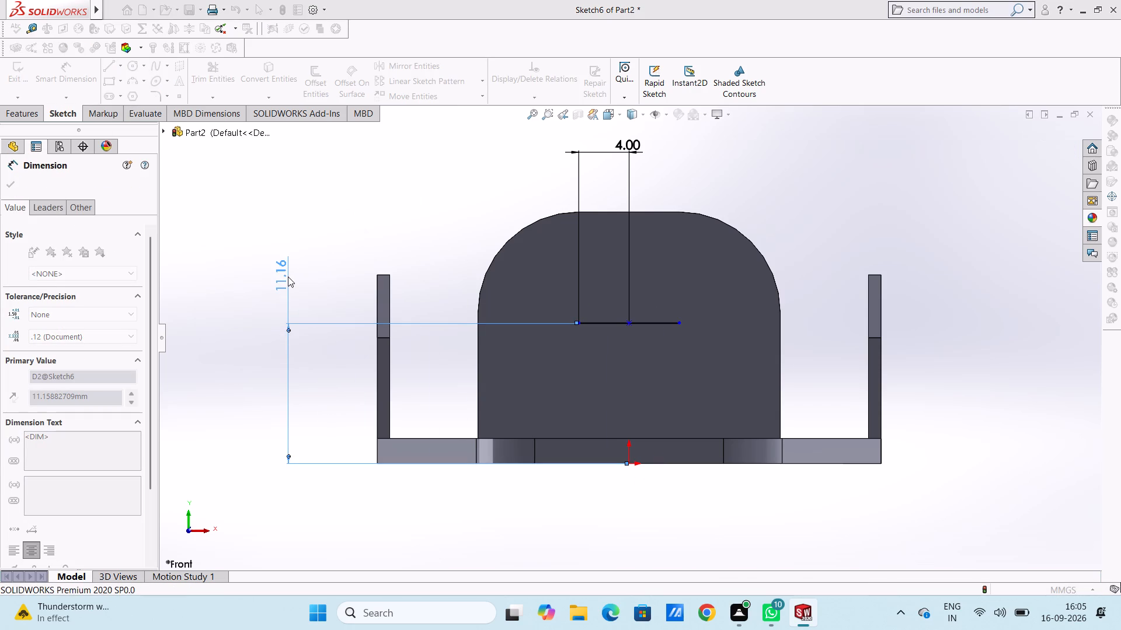
left_click(348, 236)
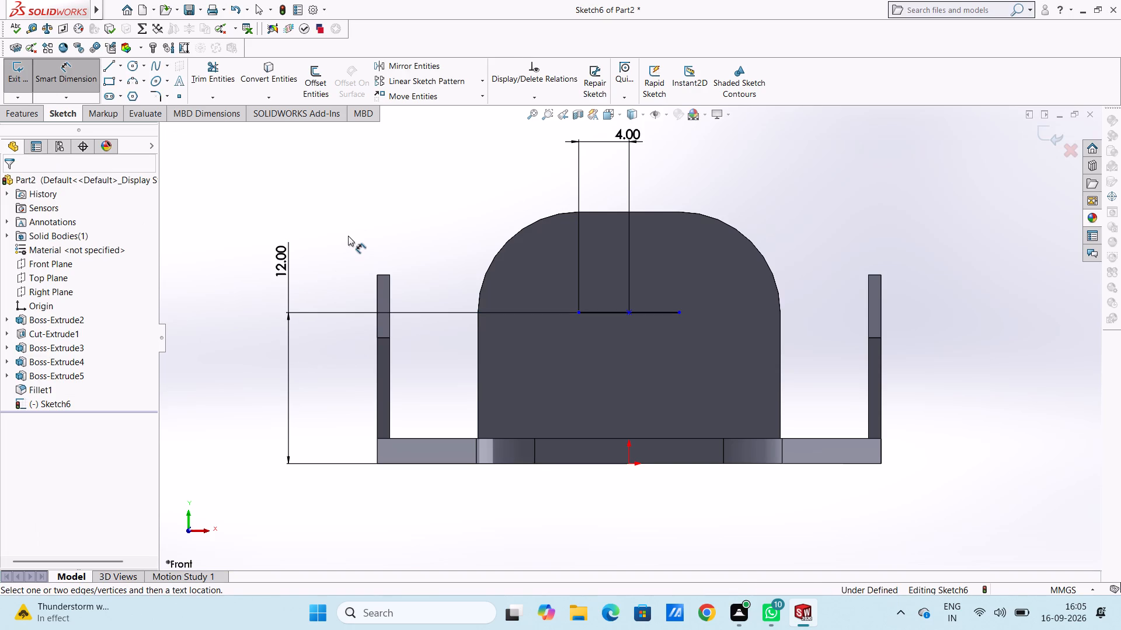
Sketch a straight slot between the two endpoints of the horizontal line, with a width of 4 mm.
left_click(112, 96)
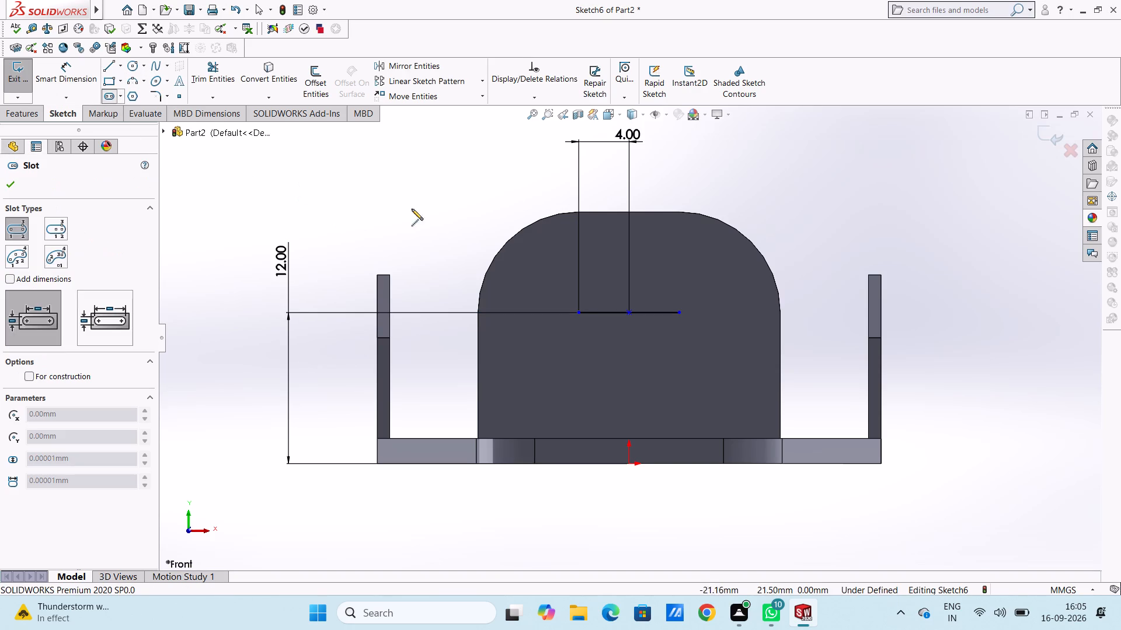
left_click(579, 315)
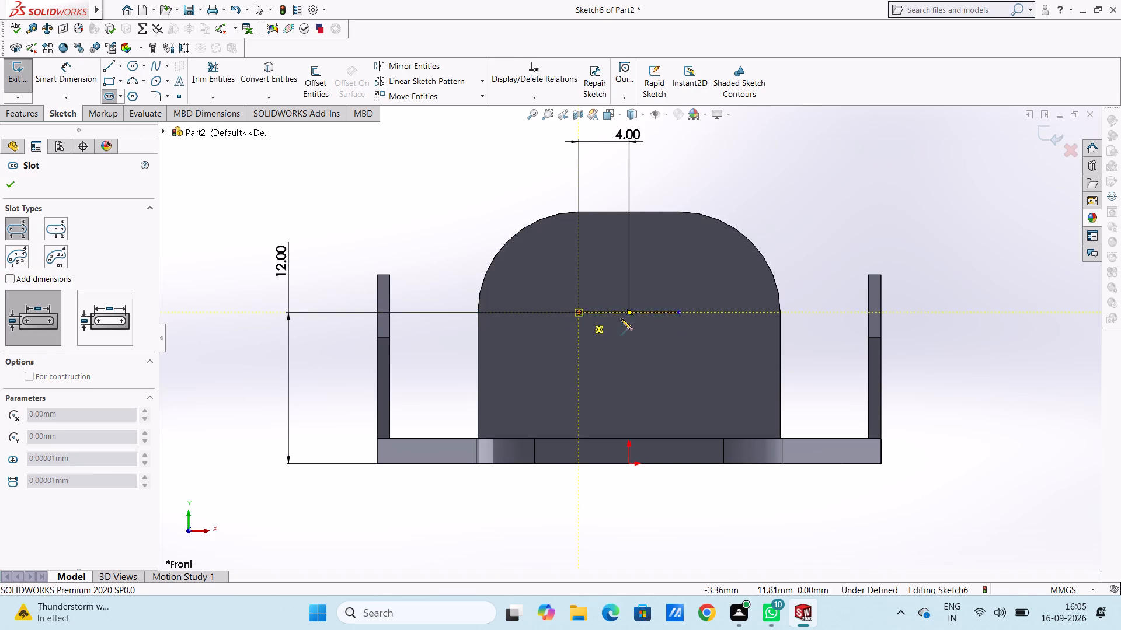
left_click(681, 314)
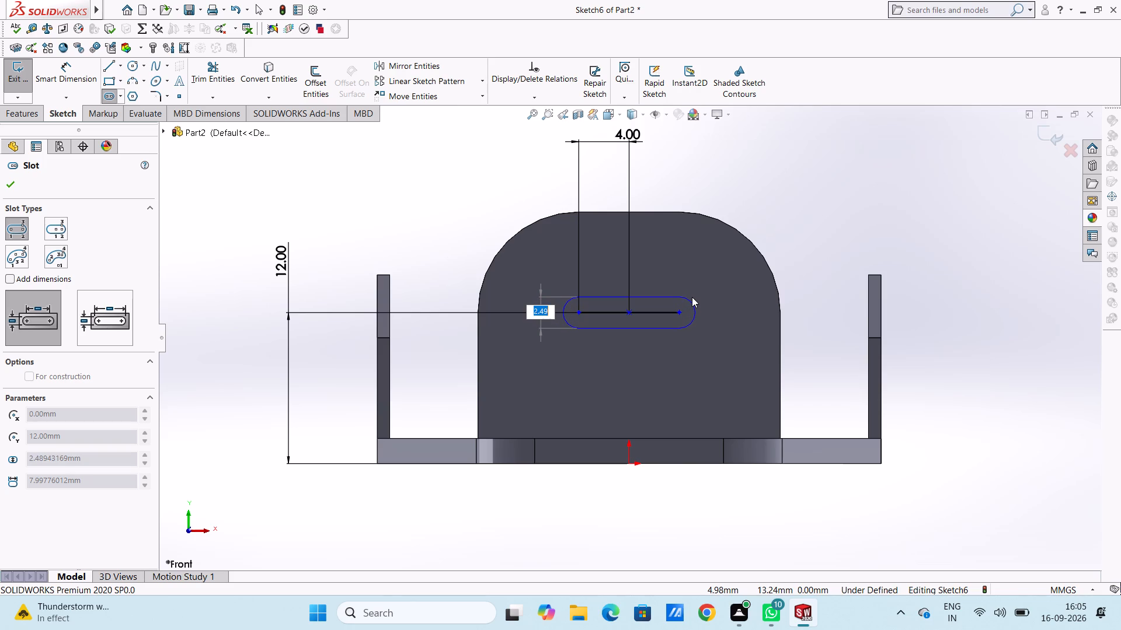
key("4")
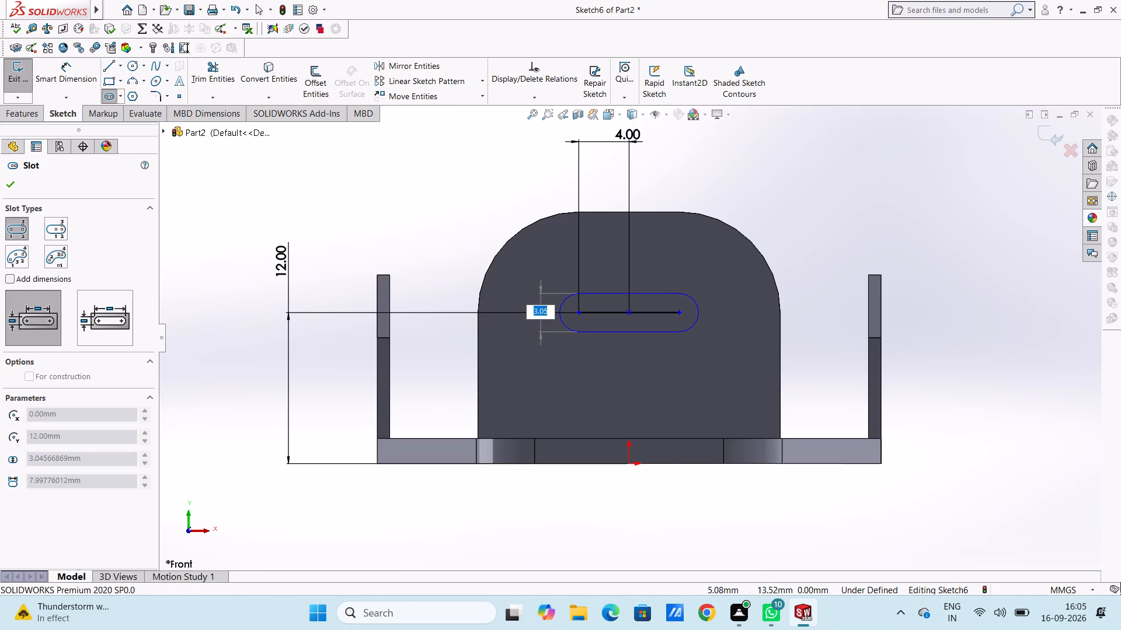
key("Return")
key("Escape")
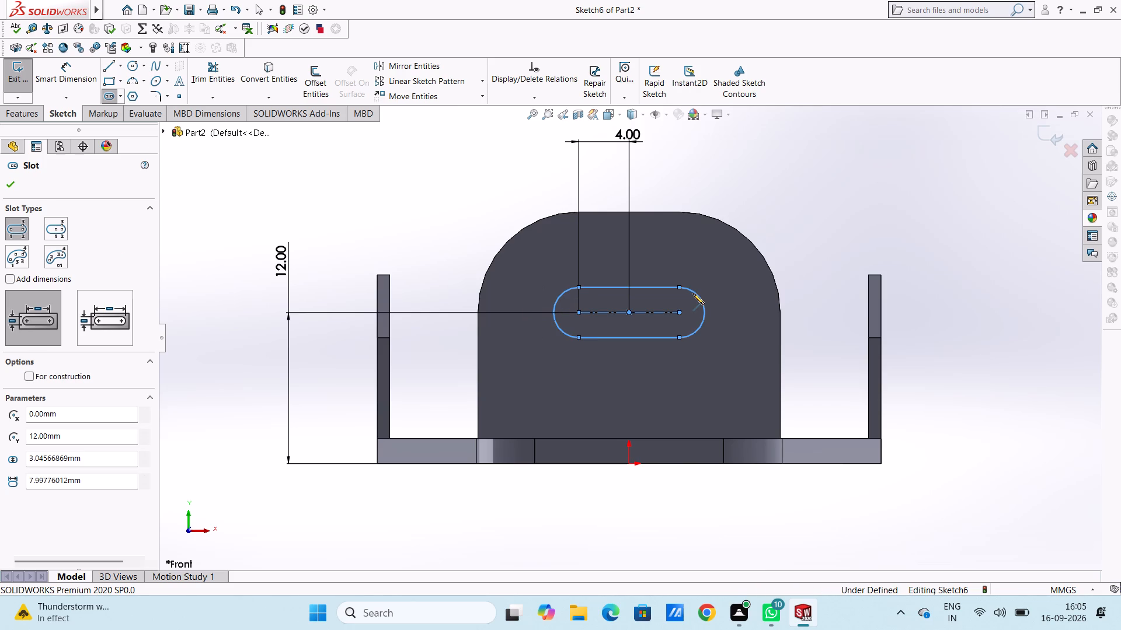
key("Escape")
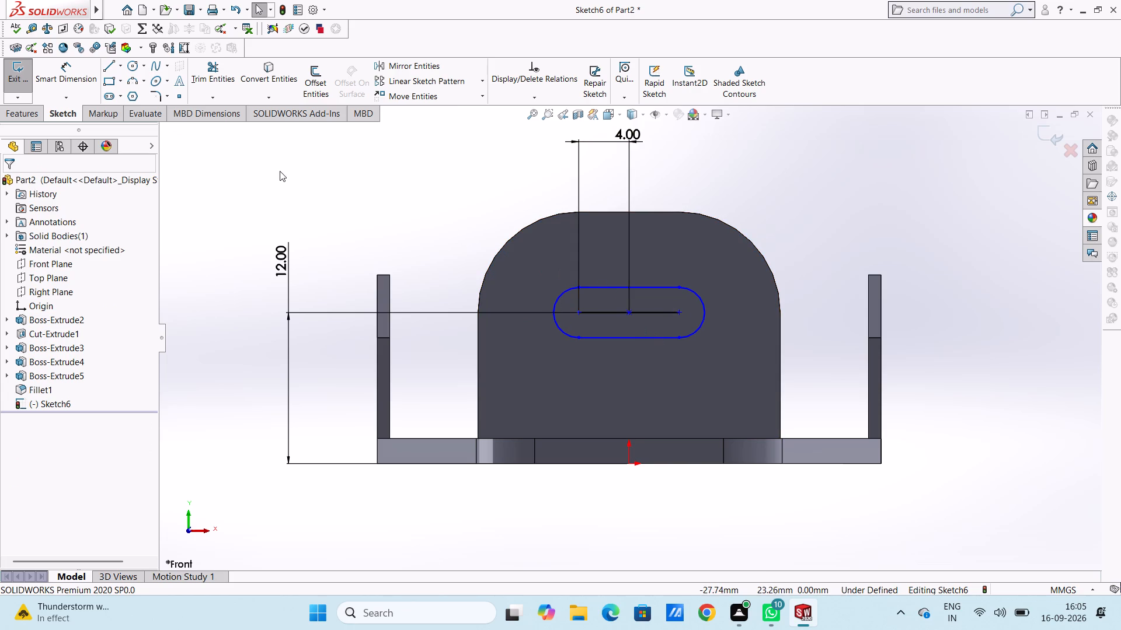
Dimension the radius of the slot's left end arc at 2 mm.
left_click(65, 67)
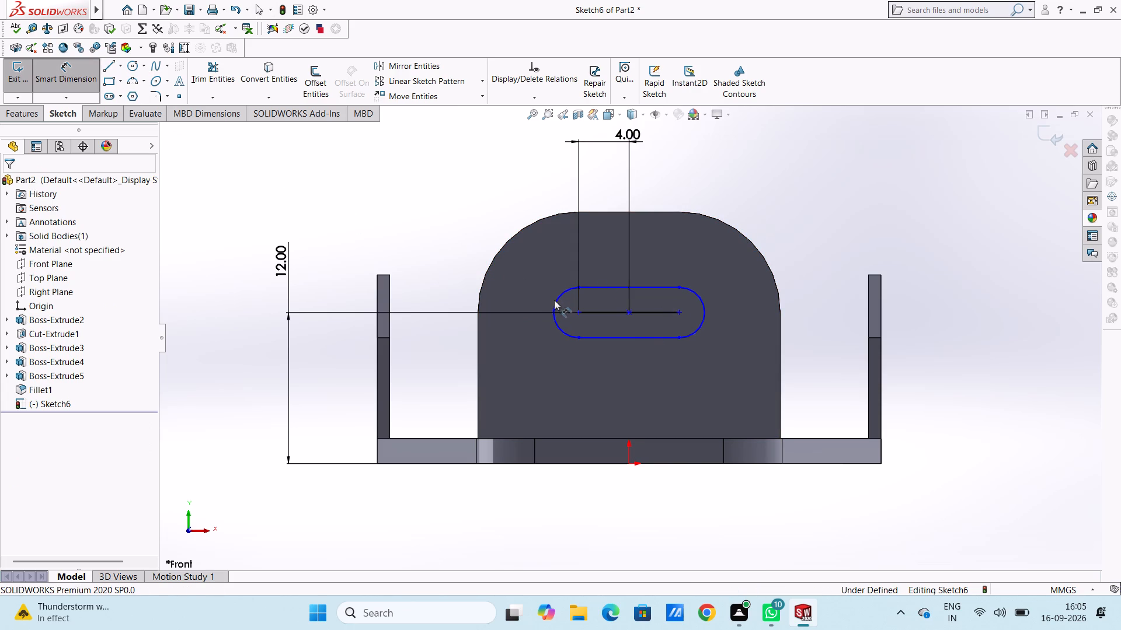
left_click(555, 300)
left_click(405, 206)
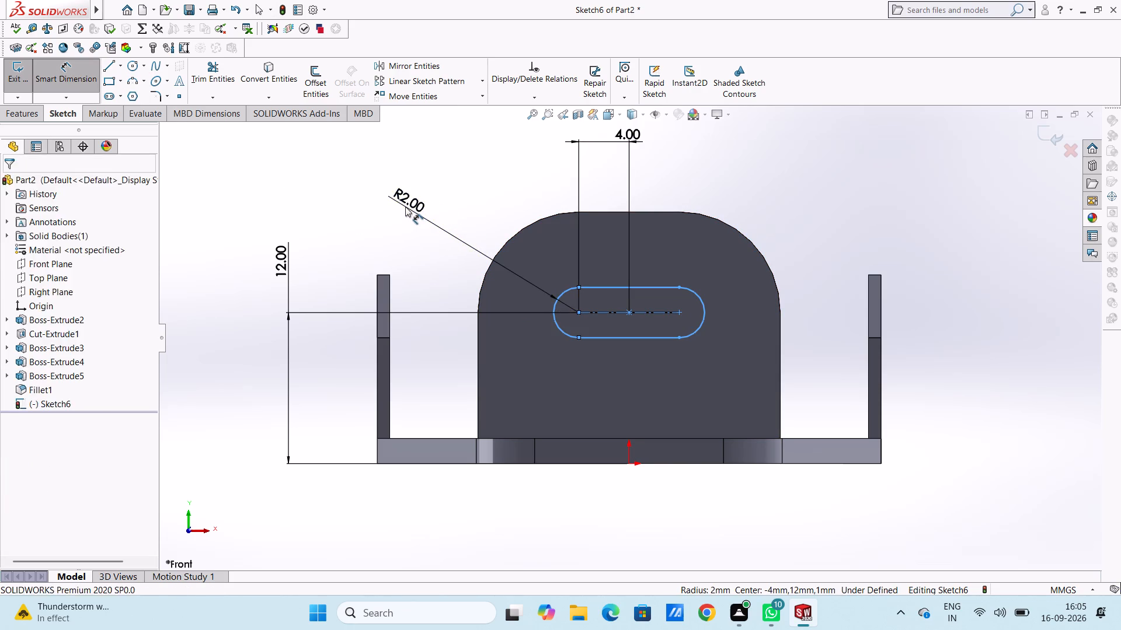
left_click(350, 190)
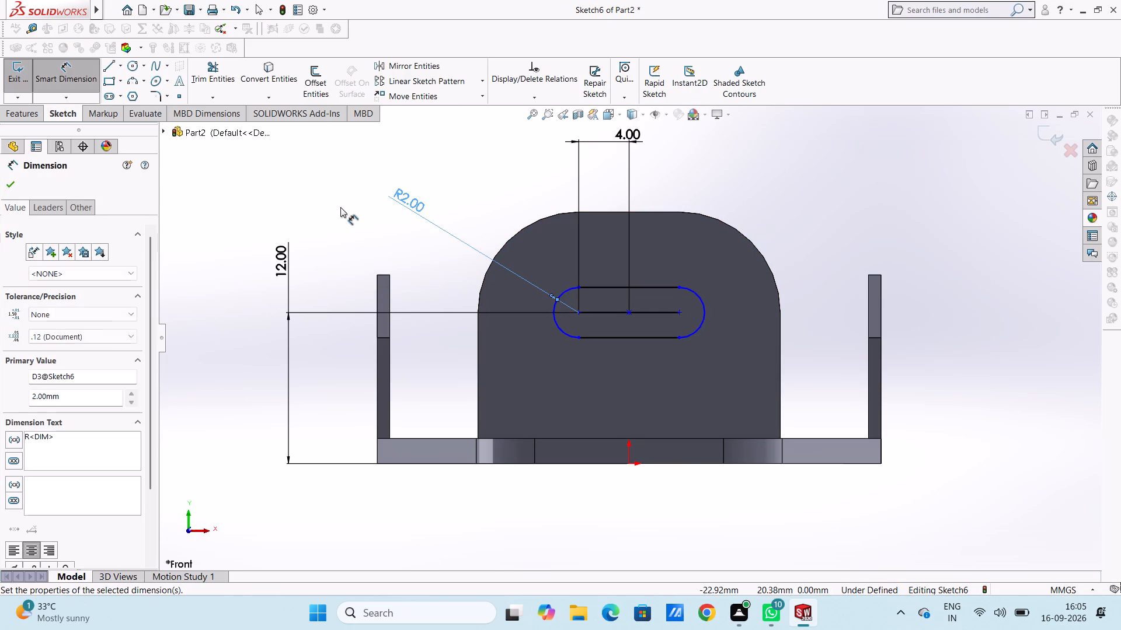
left_click(340, 207)
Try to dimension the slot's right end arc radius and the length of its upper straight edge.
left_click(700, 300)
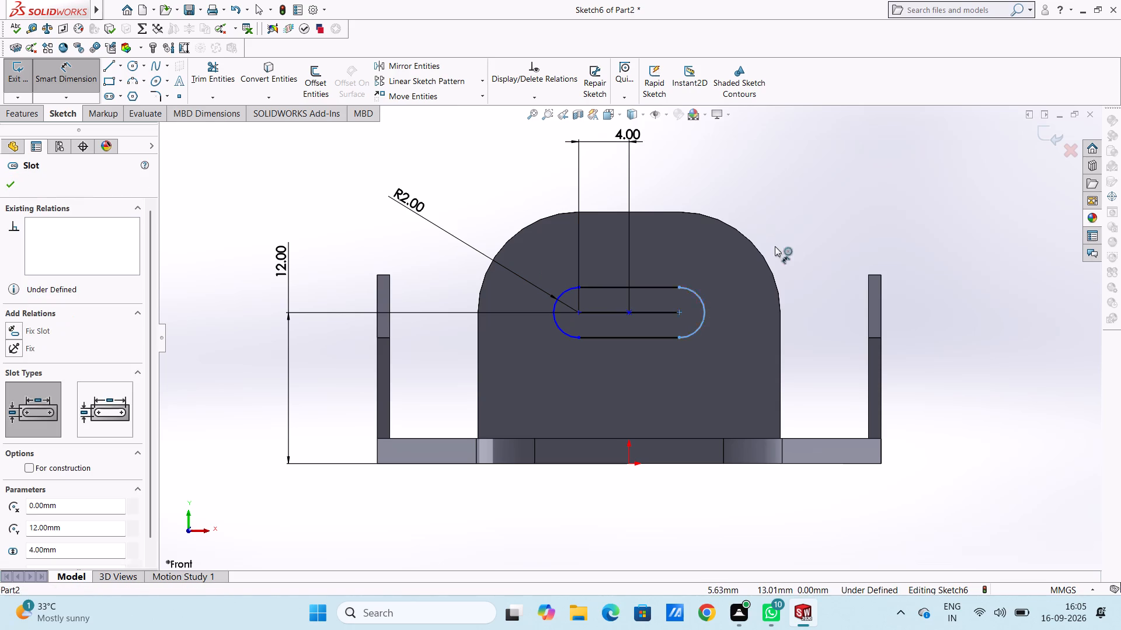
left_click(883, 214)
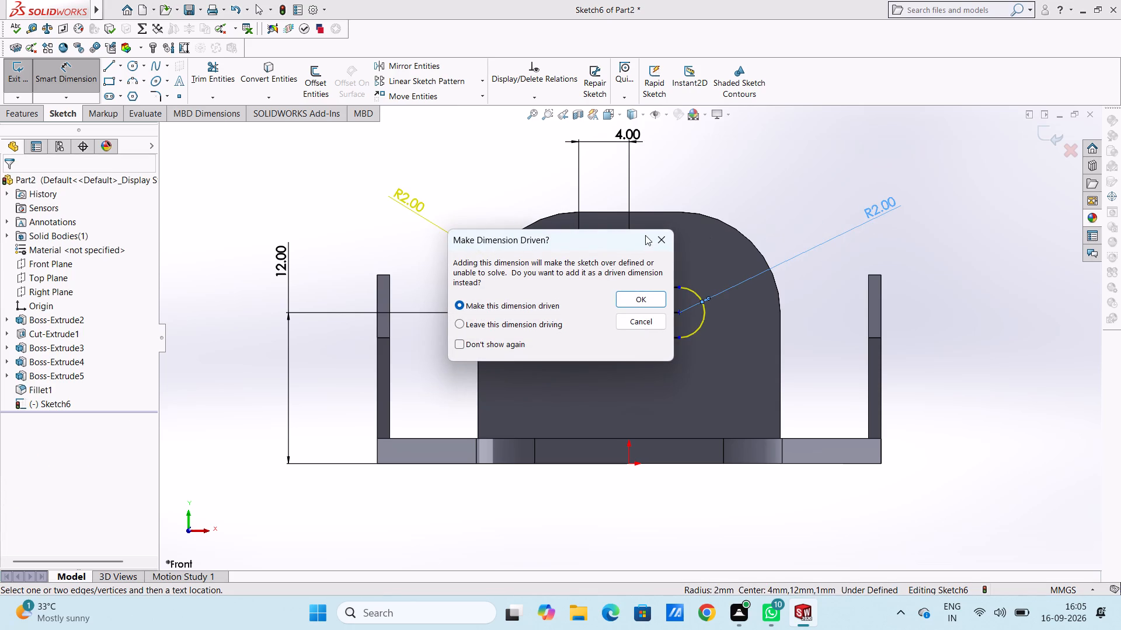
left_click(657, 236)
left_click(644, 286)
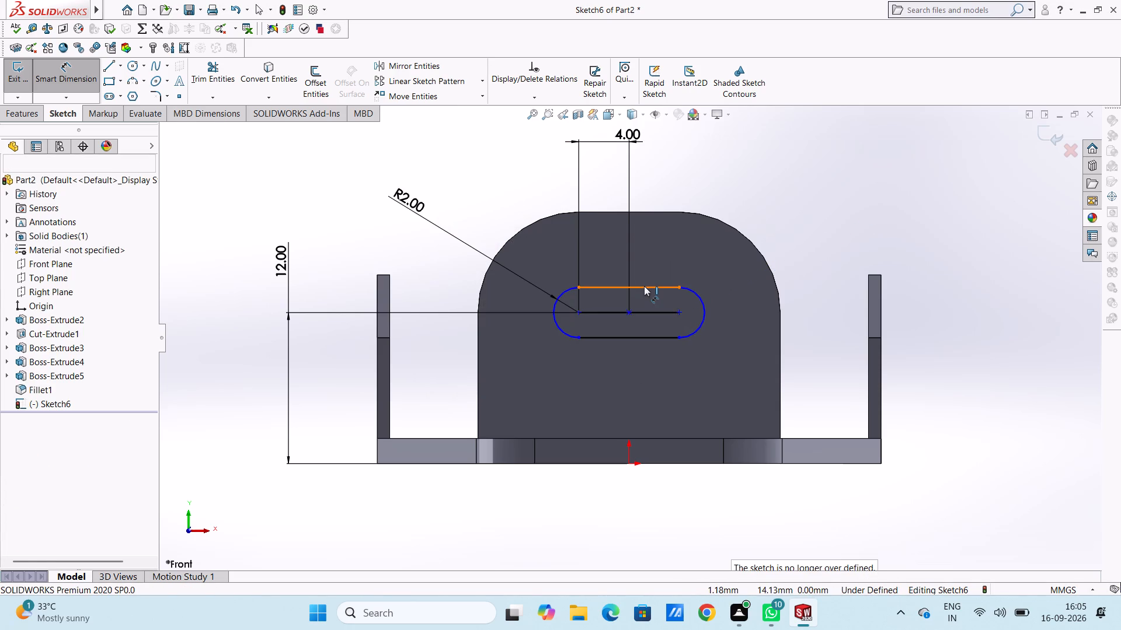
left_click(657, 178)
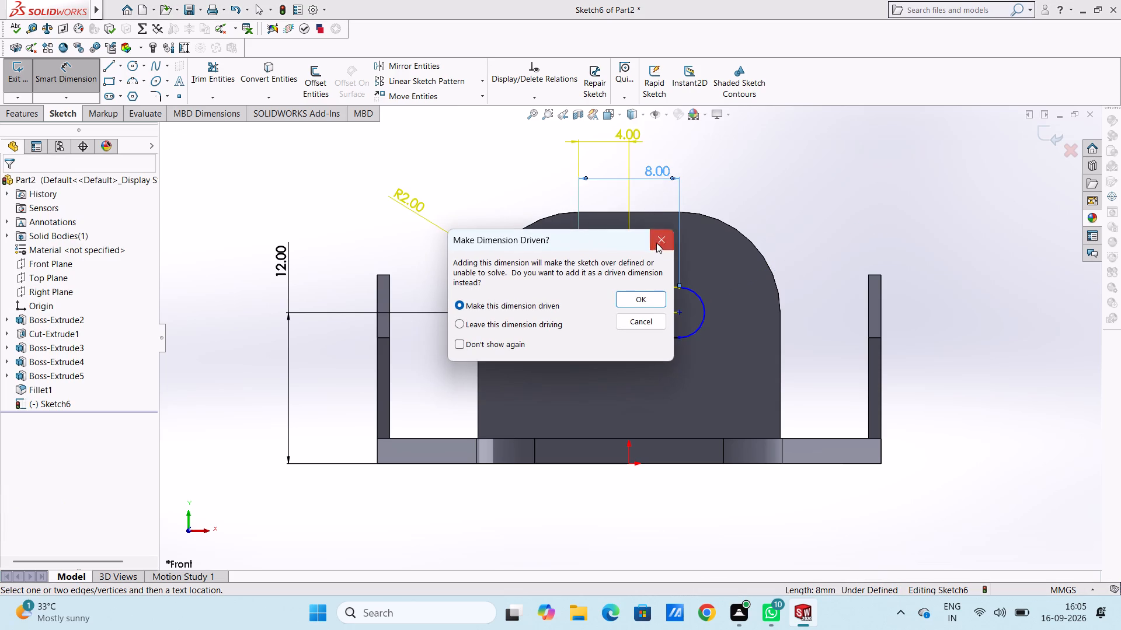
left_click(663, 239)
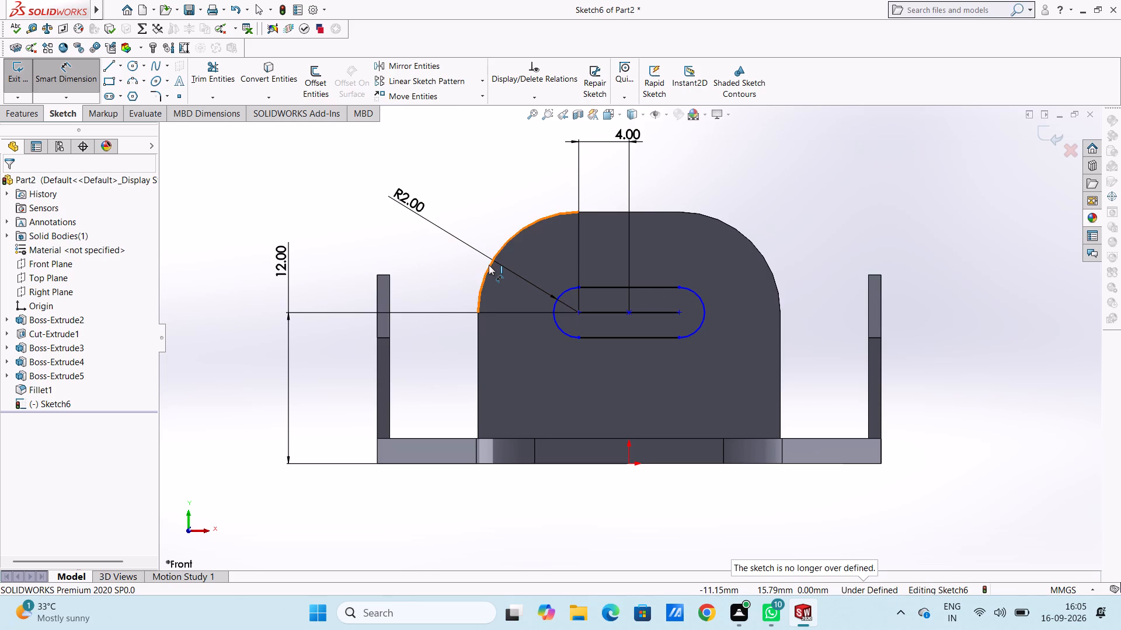
Dimension the horizontal distance from the centre of the slot's left end arc to the origin at 4 mm.
left_click(577, 313)
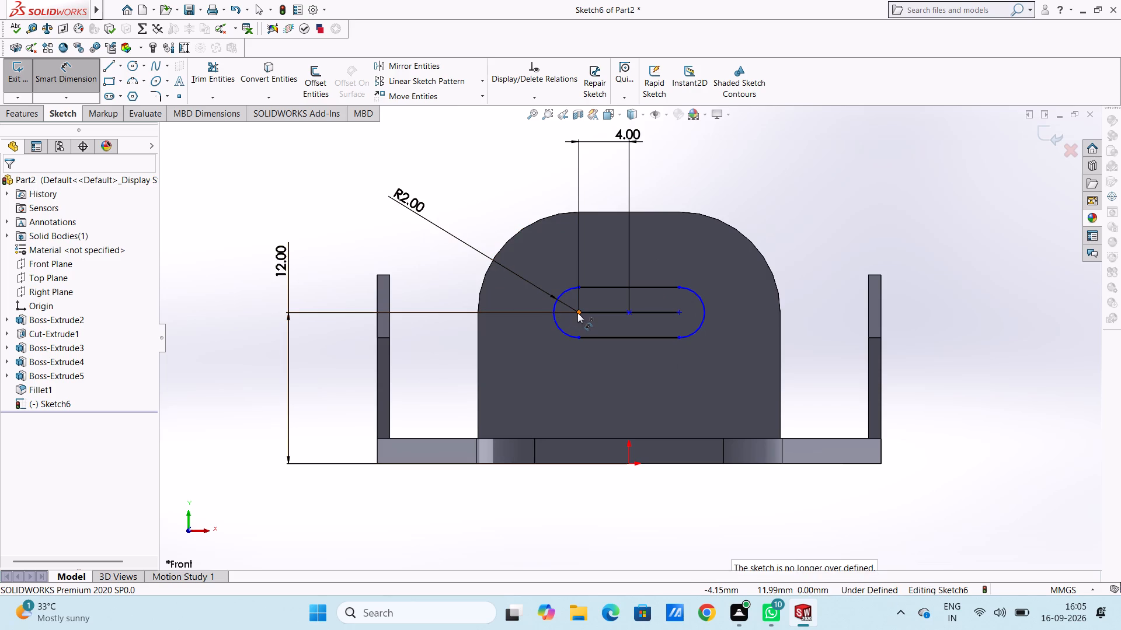
left_click(626, 463)
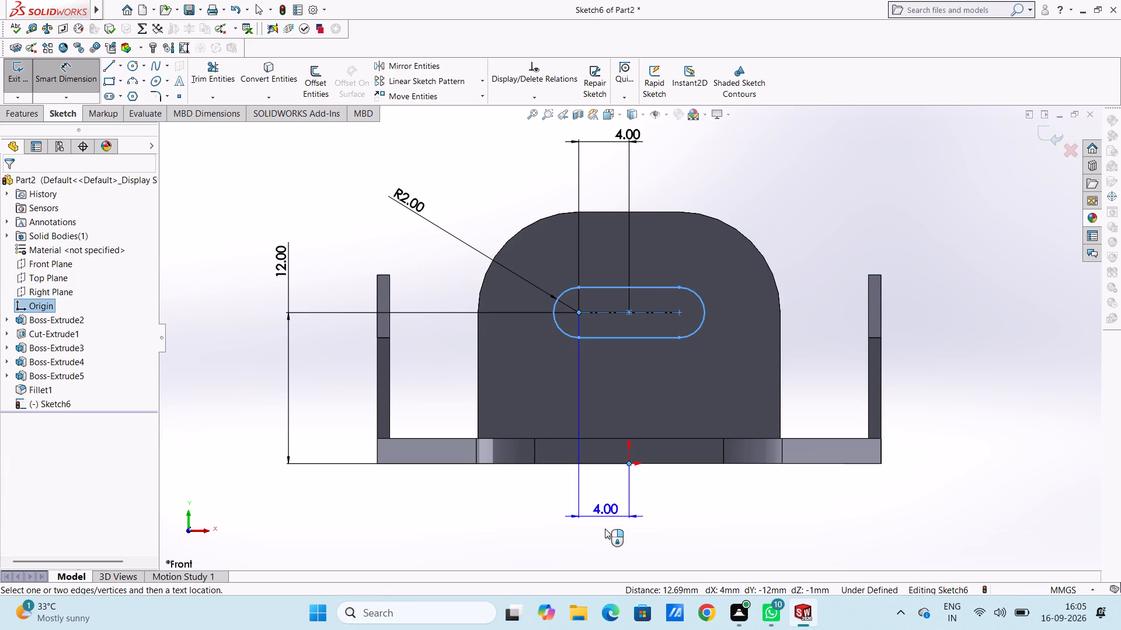
left_click(605, 531)
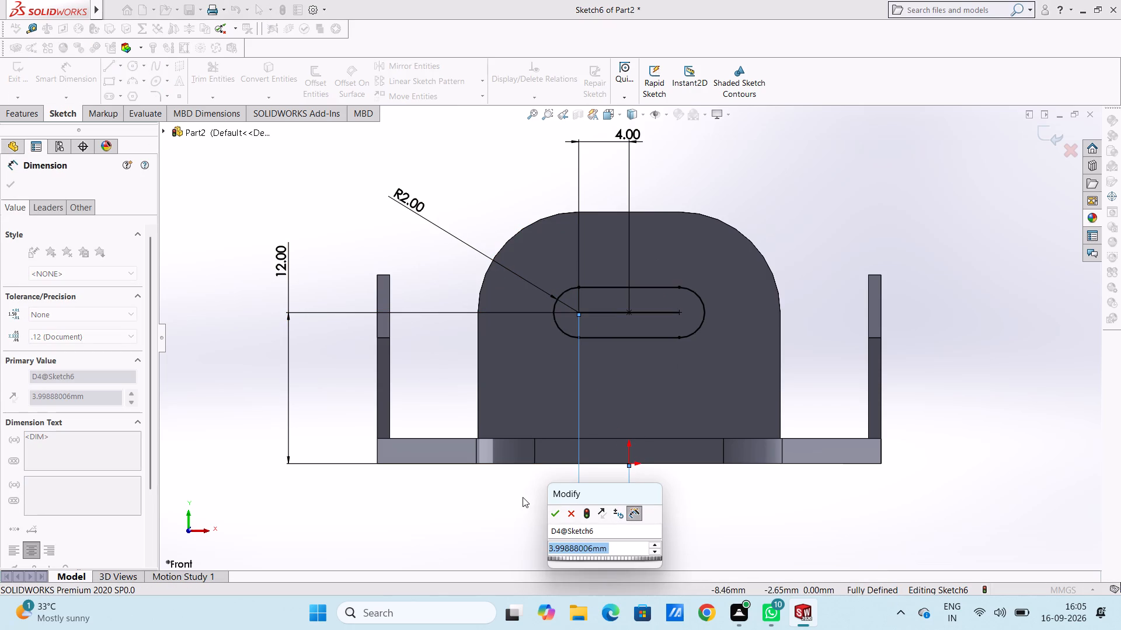
left_click(552, 512)
left_click(504, 503)
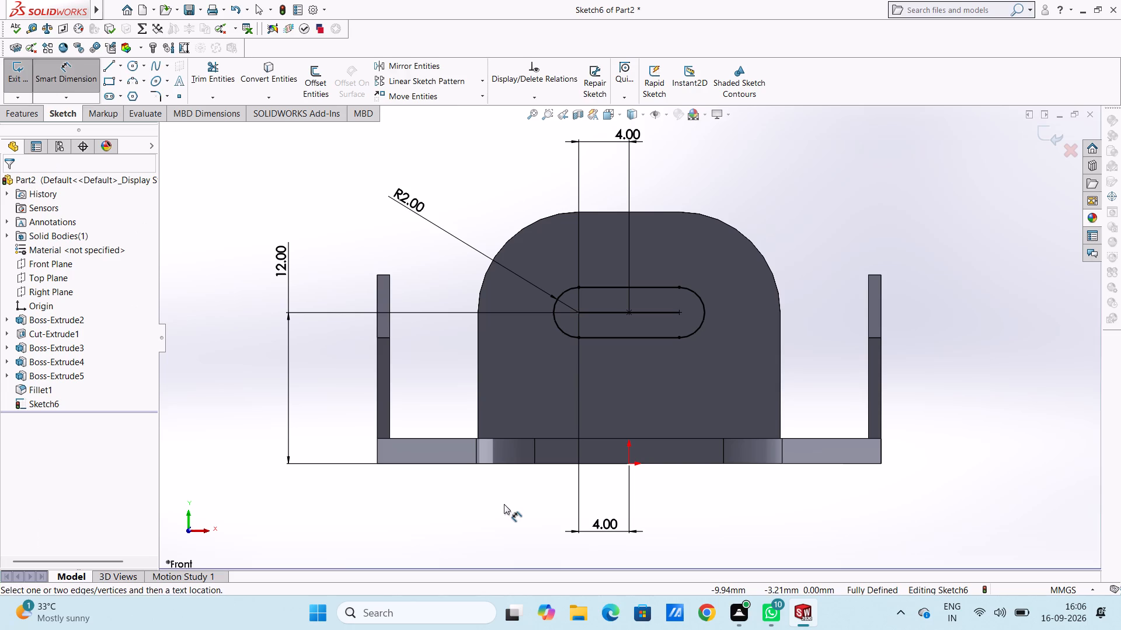
key("Escape")
key("Escape")
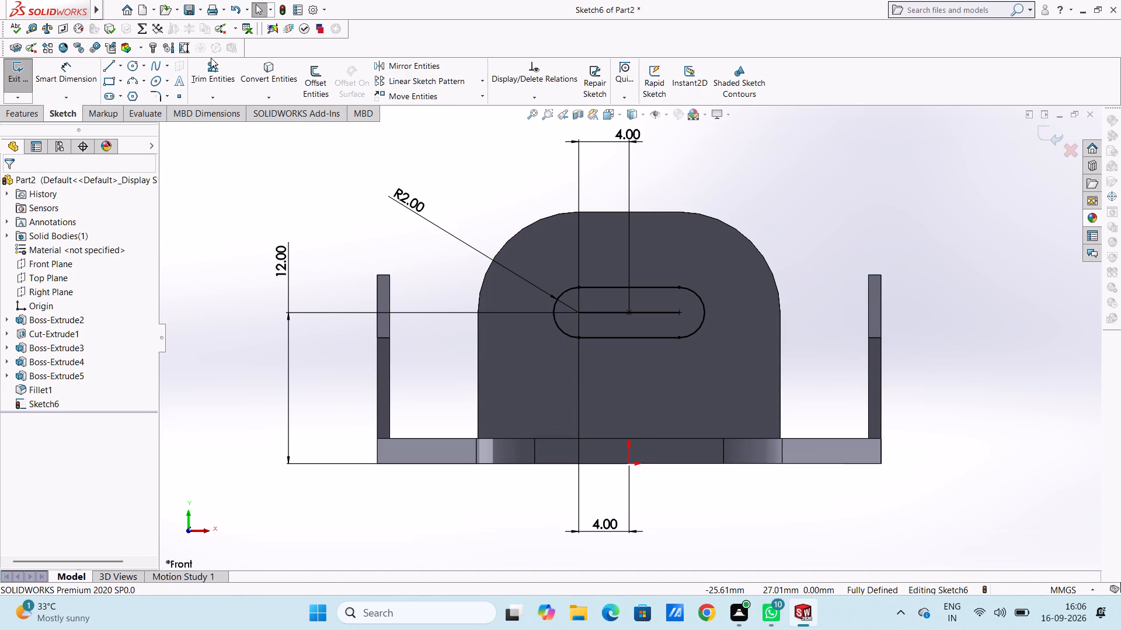
Trim away the solid horizontal line that runs along the middle of the slot sketch.
left_click(214, 71)
left_click(628, 309)
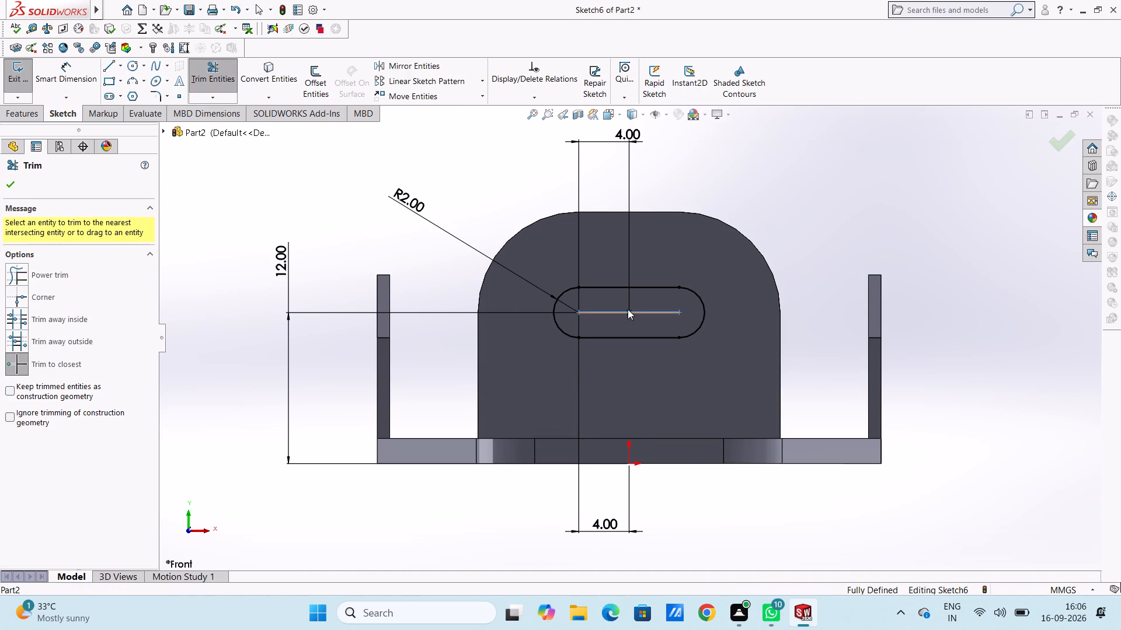
left_click(673, 226)
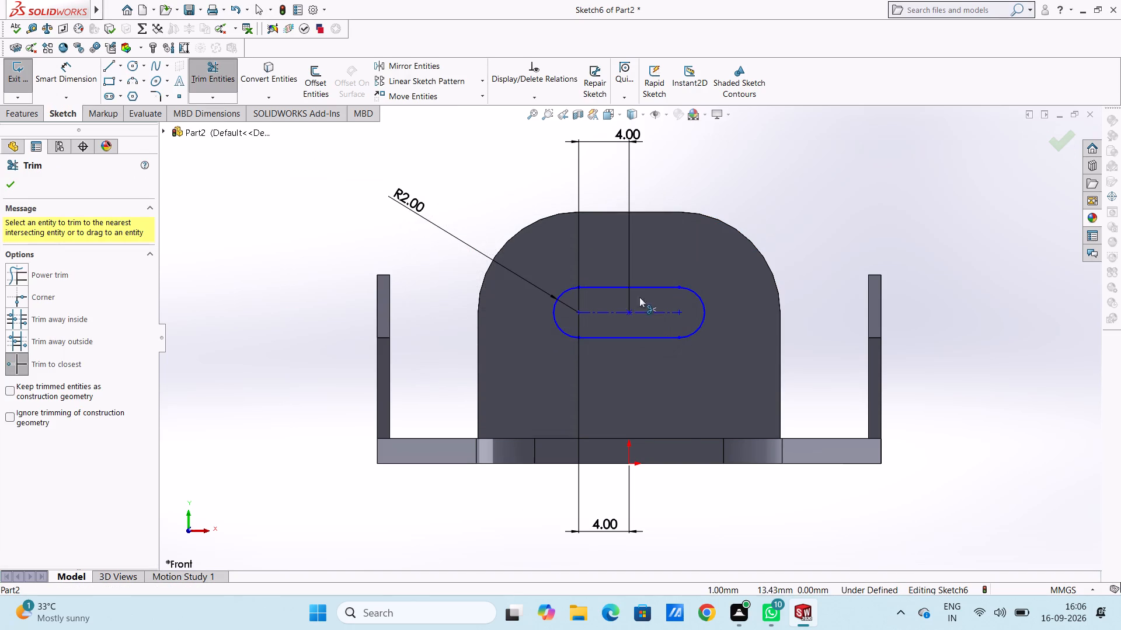
left_click(617, 311)
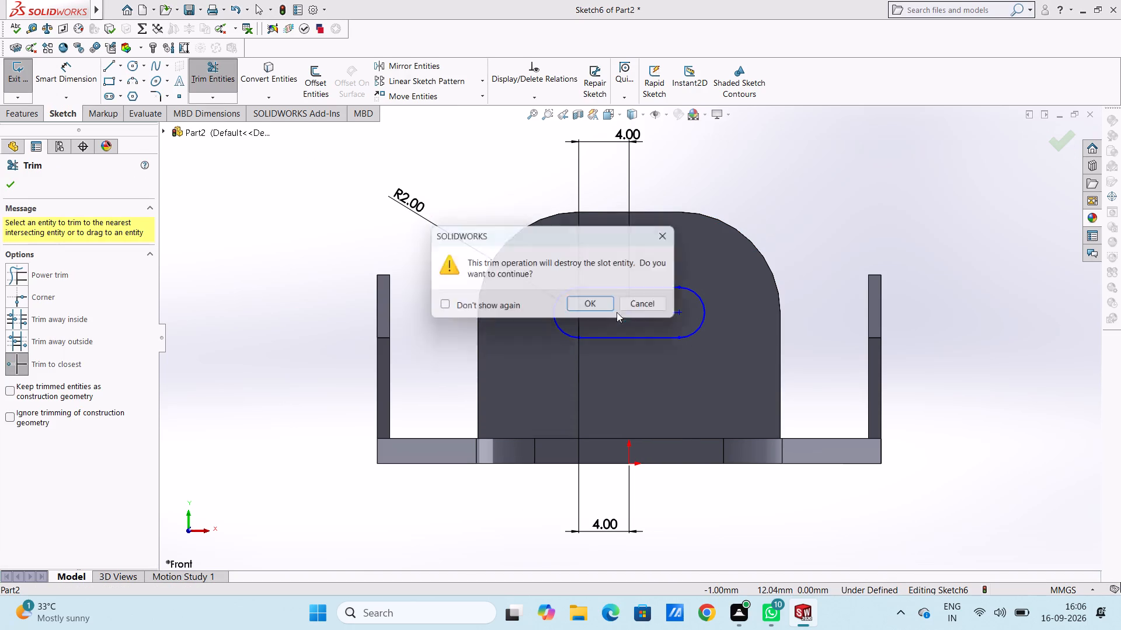
left_click(673, 236)
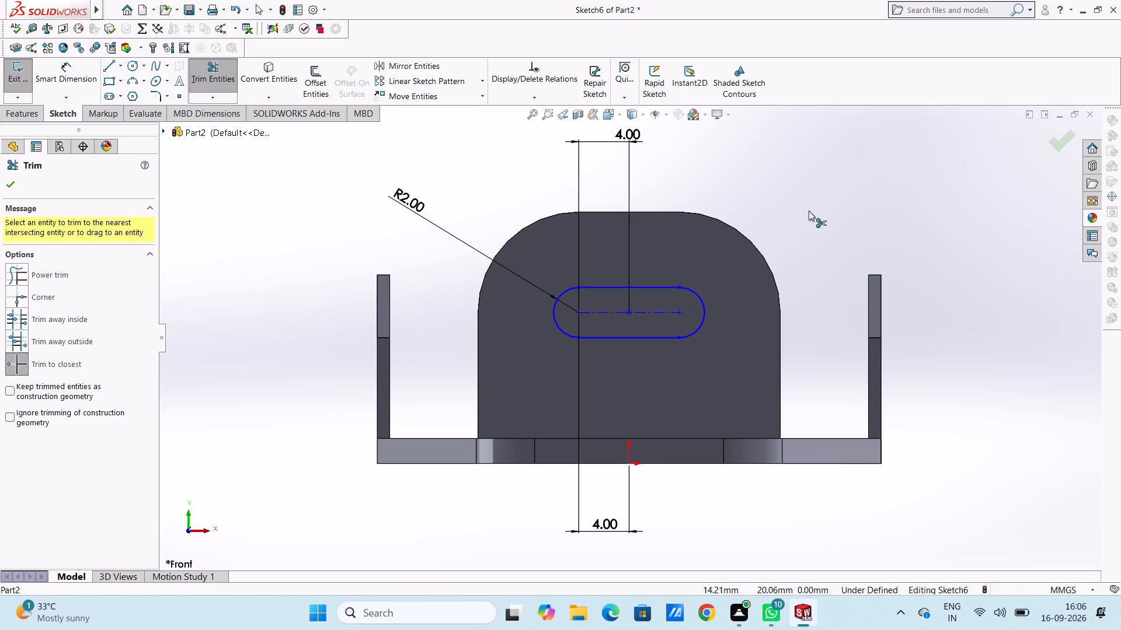
key("Escape")
key("Escape")
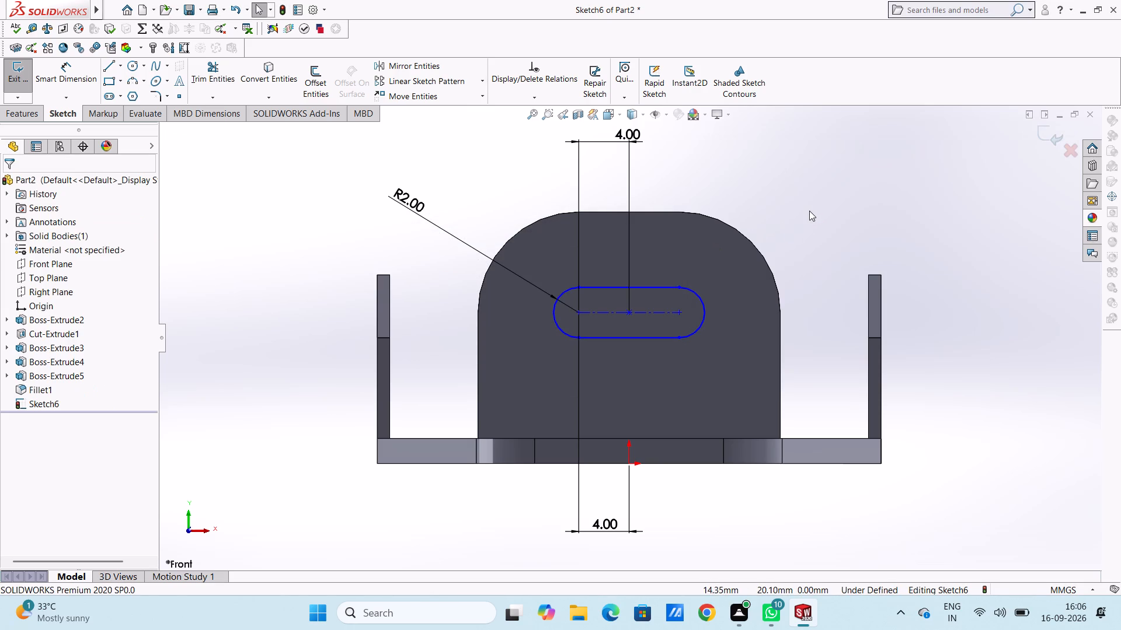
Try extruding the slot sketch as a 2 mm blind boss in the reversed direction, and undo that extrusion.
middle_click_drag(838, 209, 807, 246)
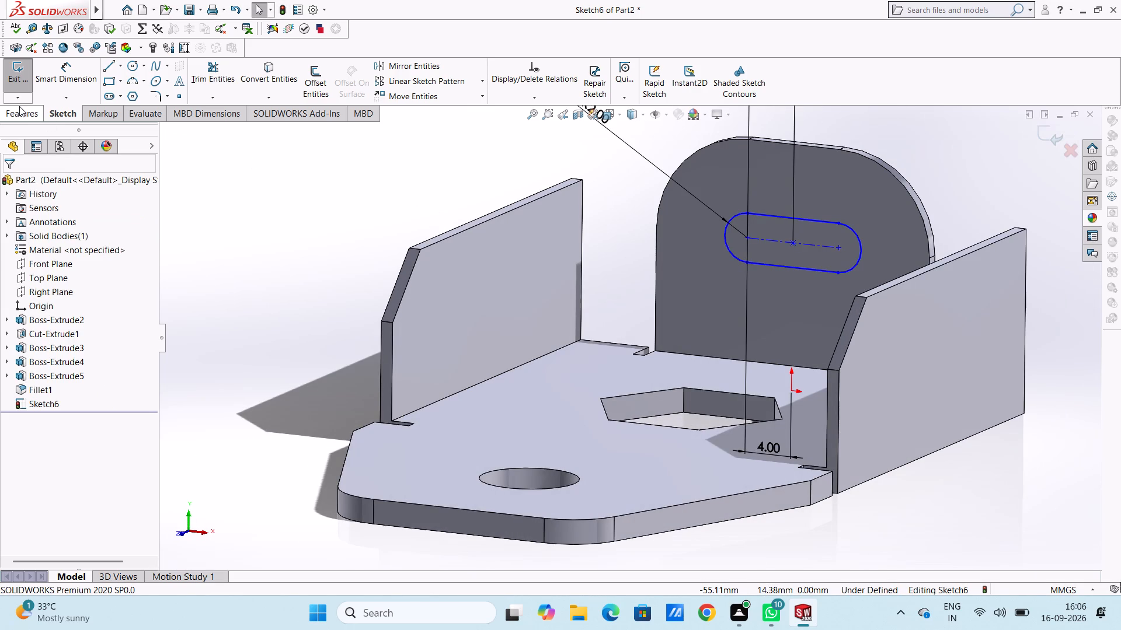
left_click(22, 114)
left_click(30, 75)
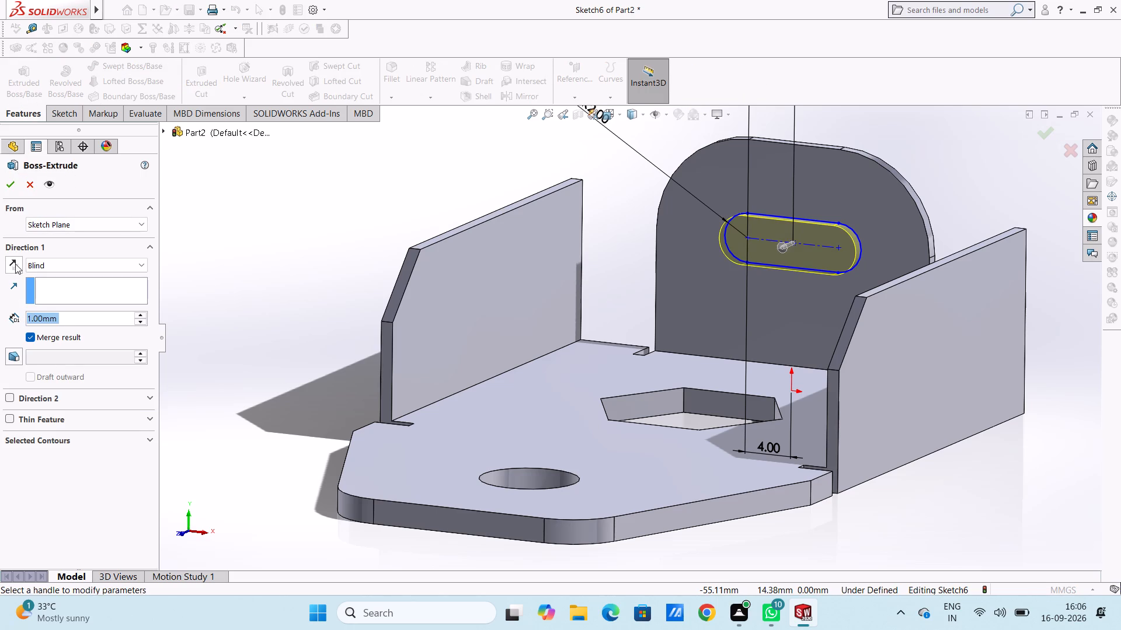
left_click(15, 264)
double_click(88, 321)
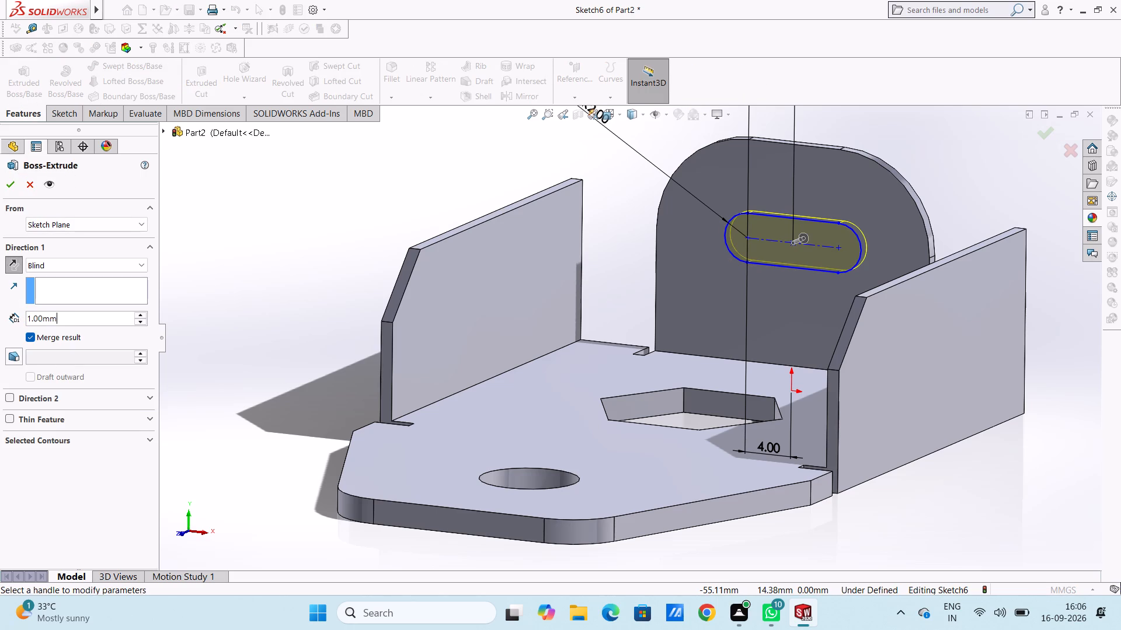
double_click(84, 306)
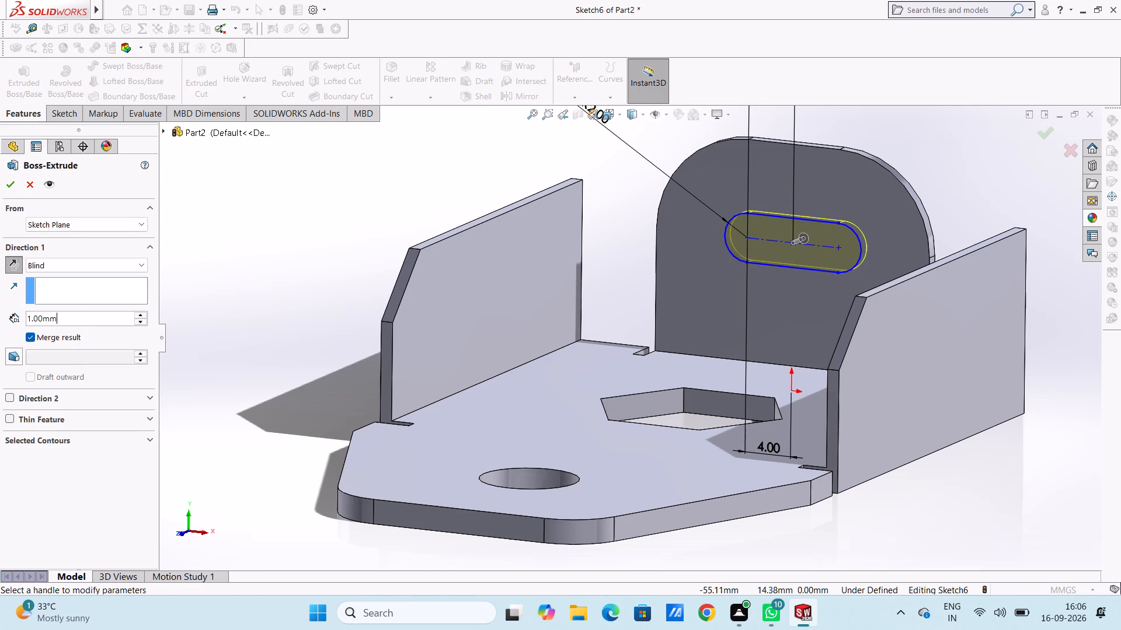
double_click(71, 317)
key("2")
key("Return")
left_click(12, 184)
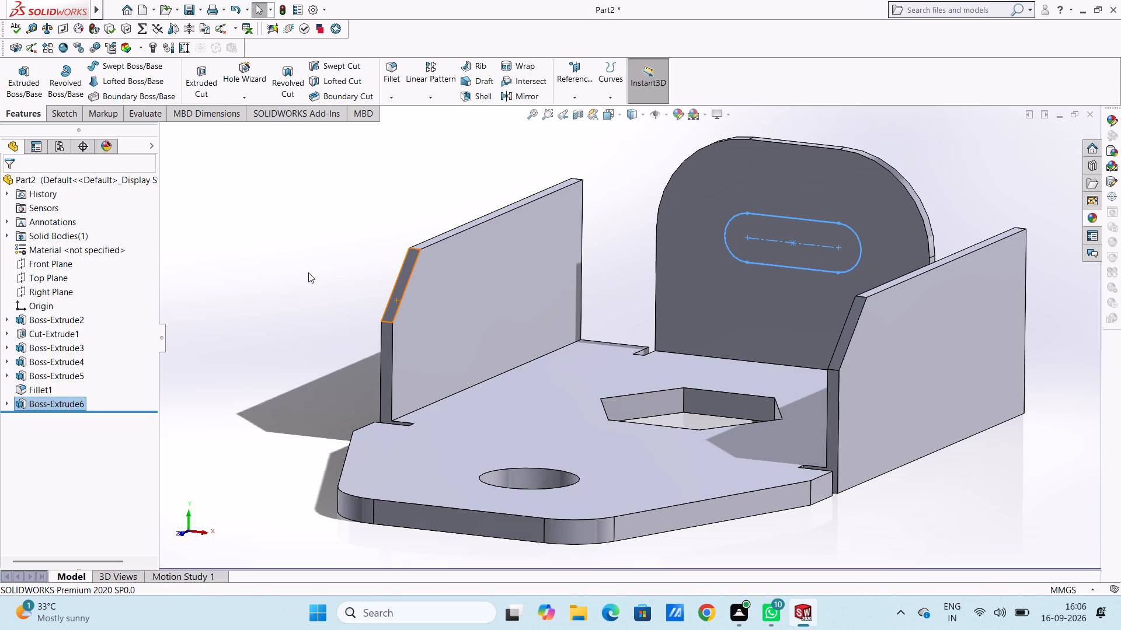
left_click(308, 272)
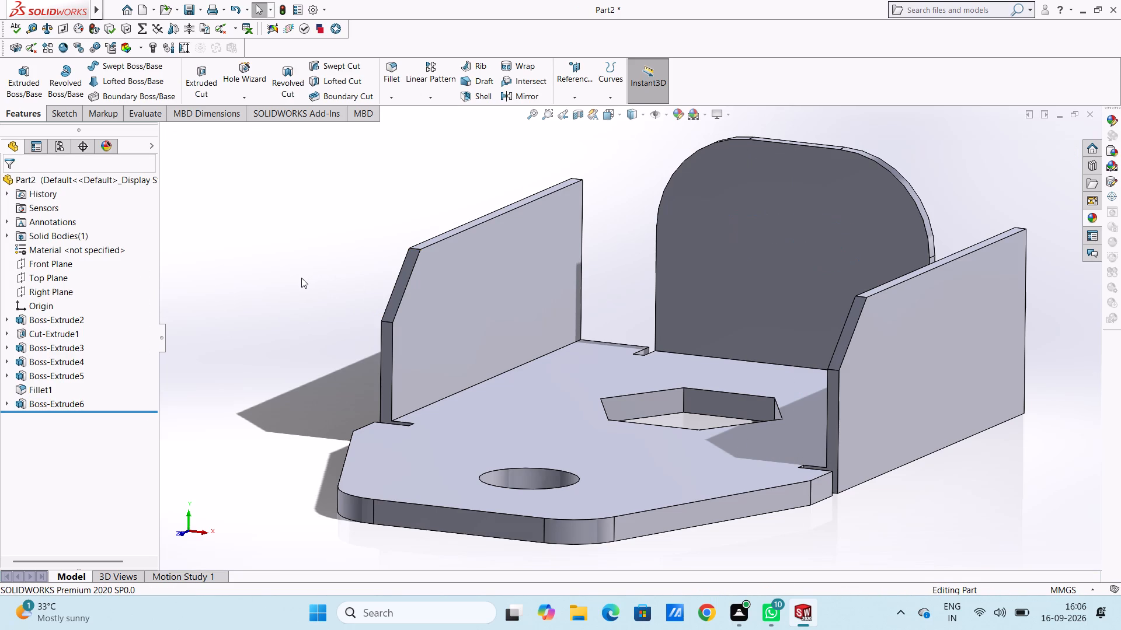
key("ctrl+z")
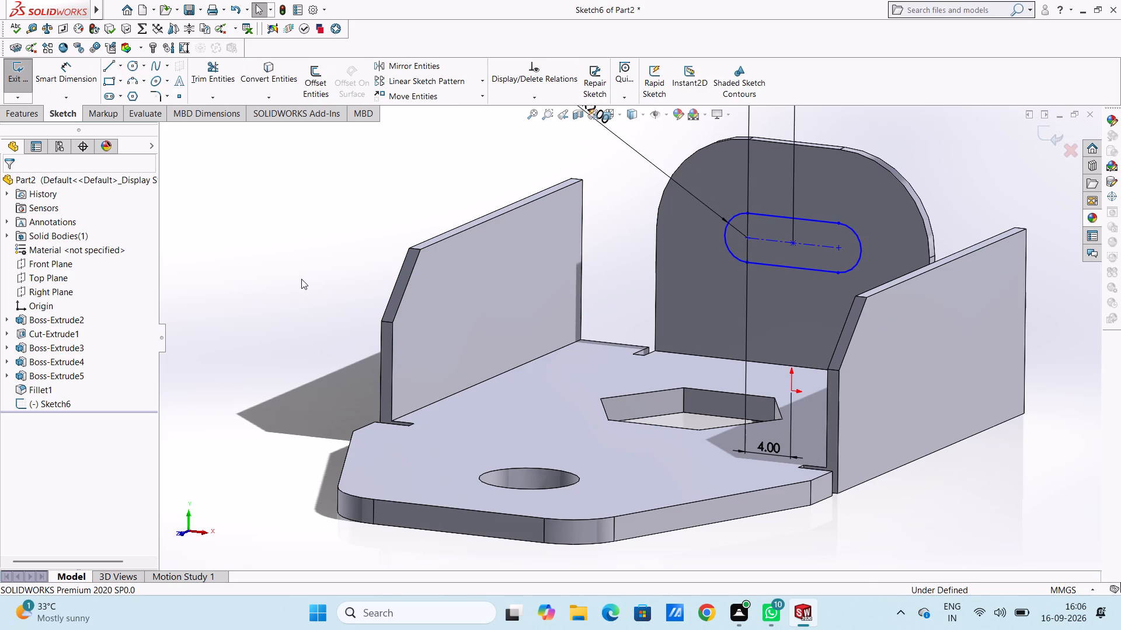
Cut the slot through the rounded back flange with a 2 mm blind Extruded Cut.
left_click(34, 117)
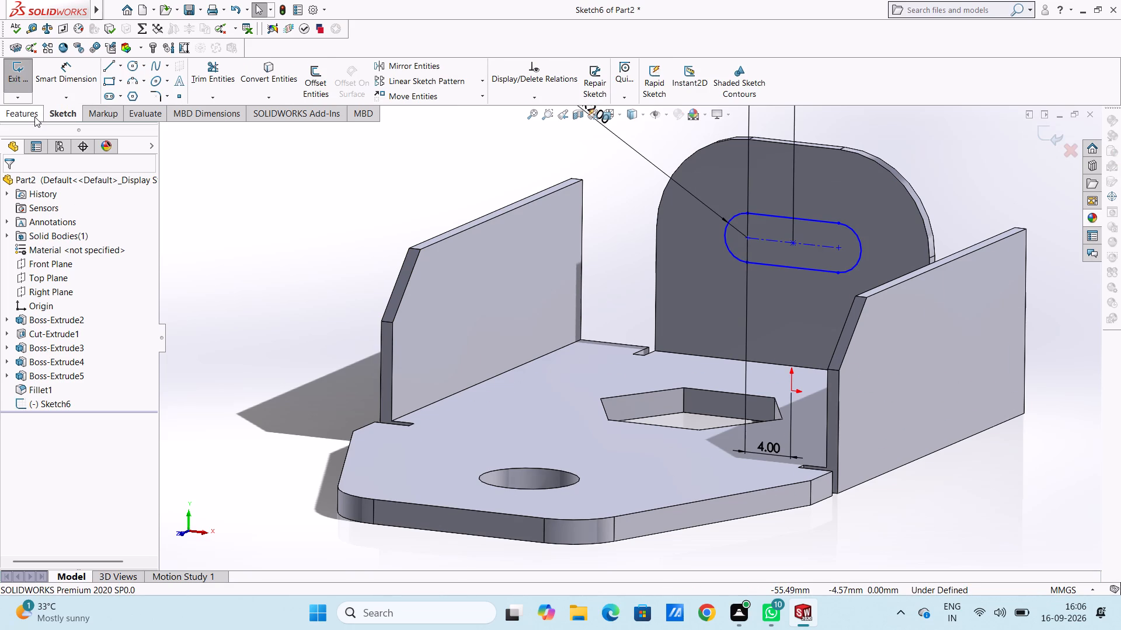
left_click(204, 86)
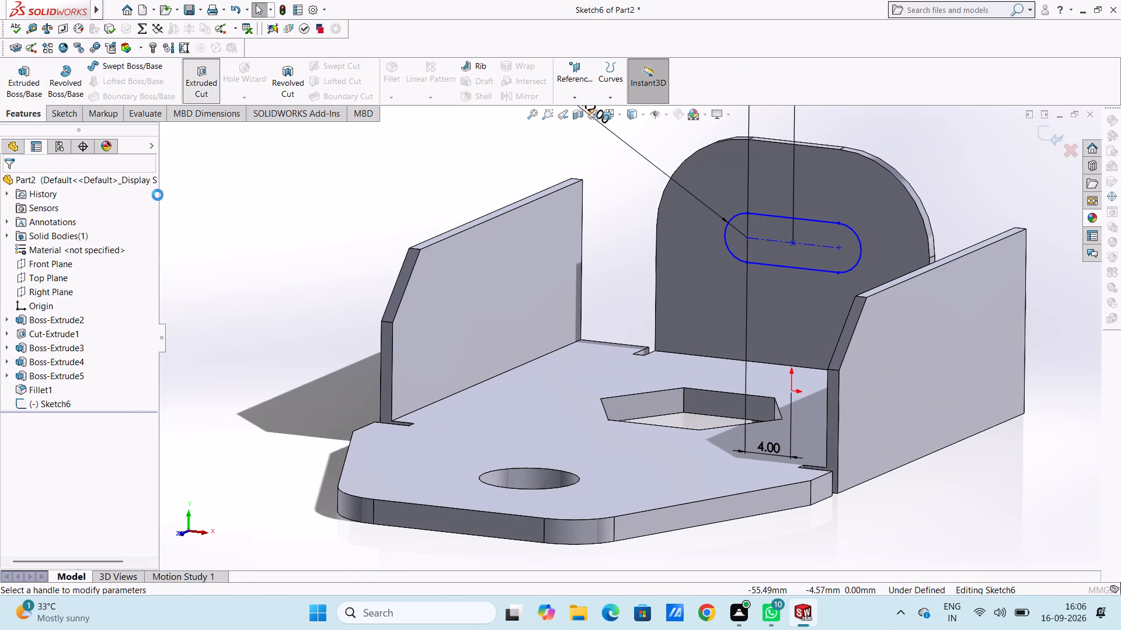
left_click(11, 183)
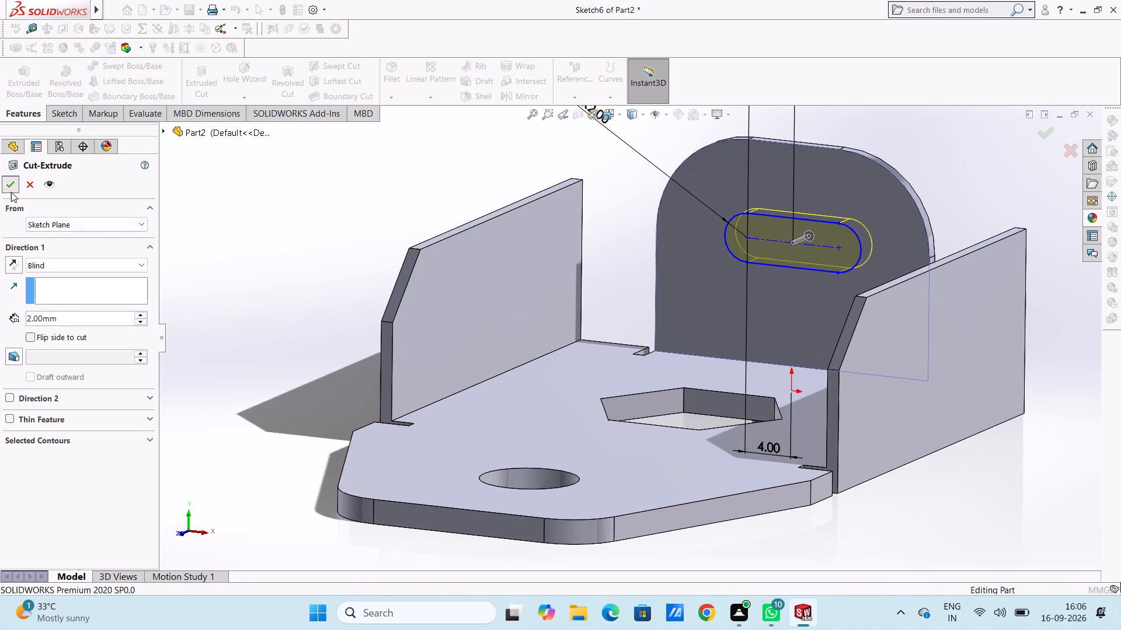
left_click(183, 218)
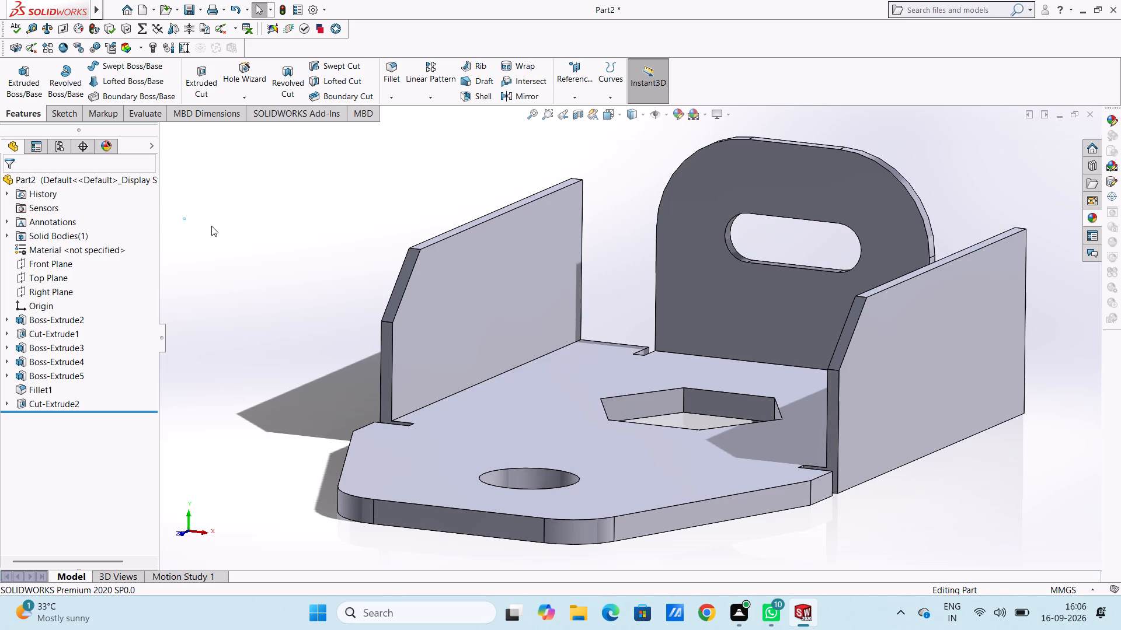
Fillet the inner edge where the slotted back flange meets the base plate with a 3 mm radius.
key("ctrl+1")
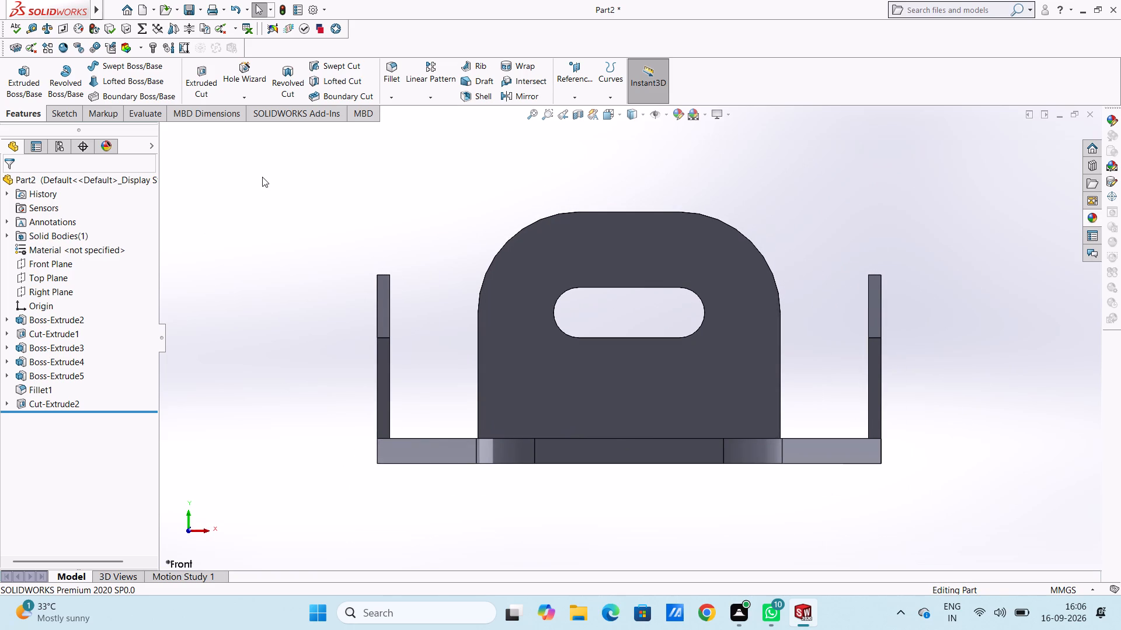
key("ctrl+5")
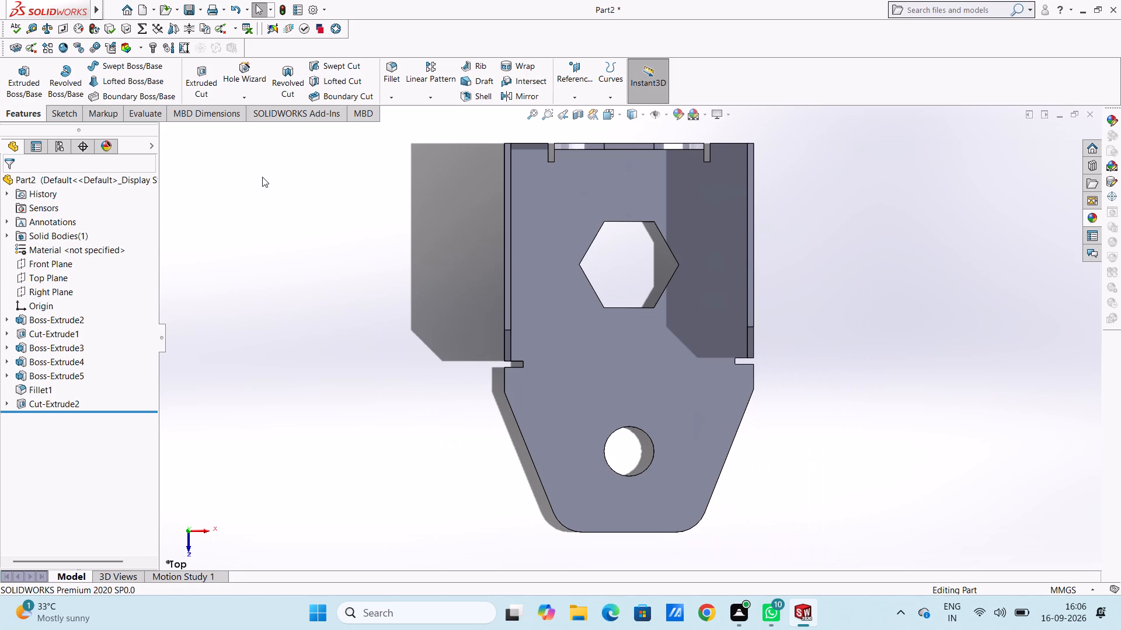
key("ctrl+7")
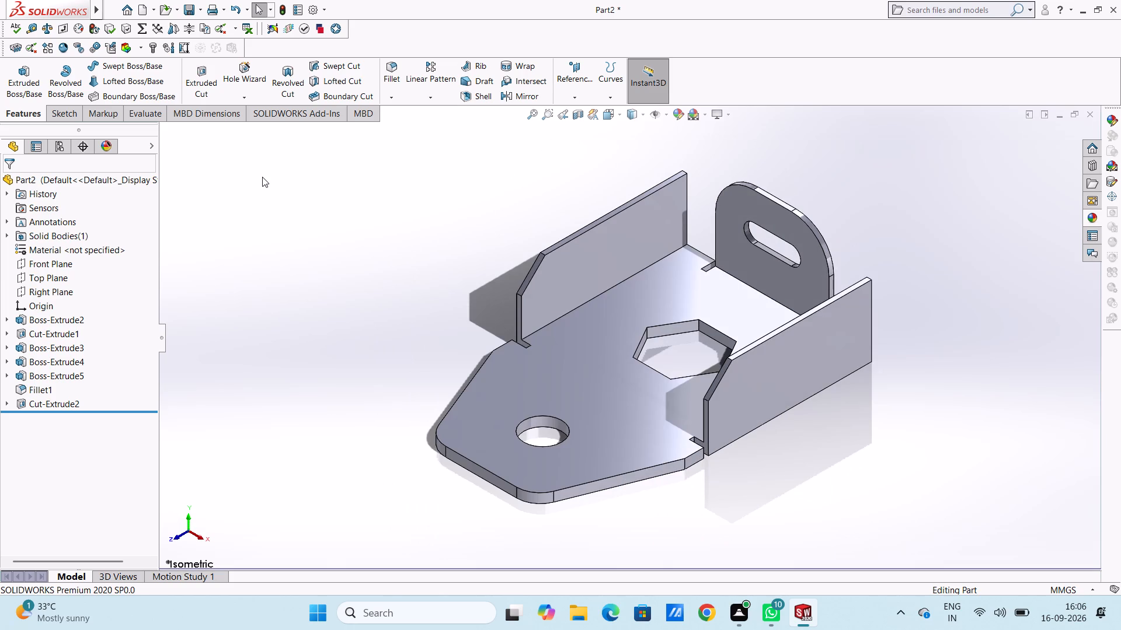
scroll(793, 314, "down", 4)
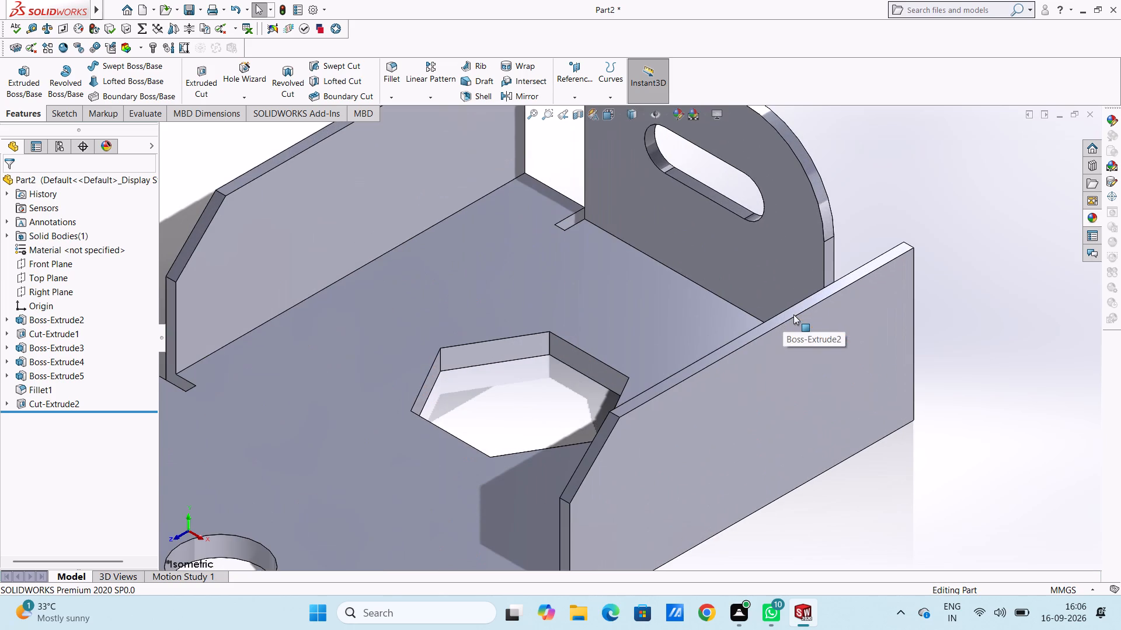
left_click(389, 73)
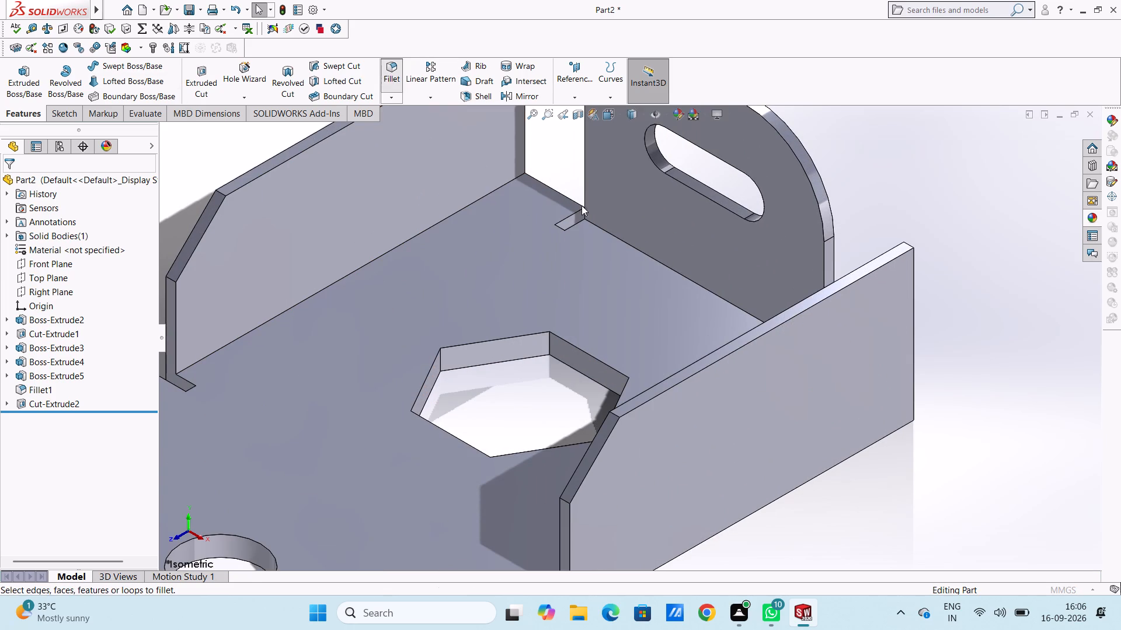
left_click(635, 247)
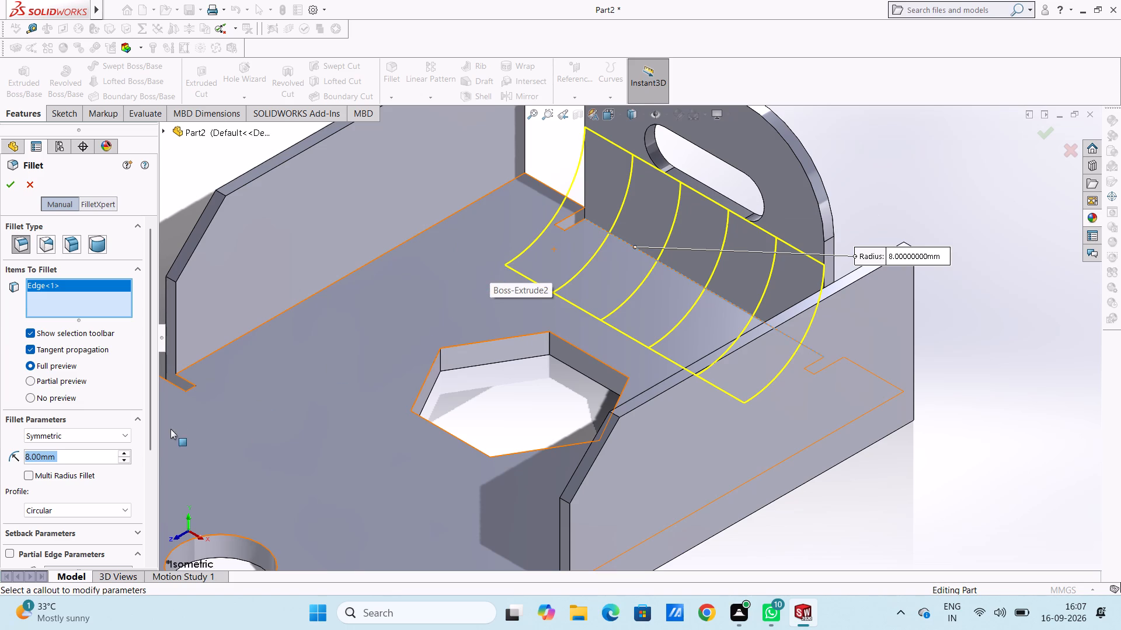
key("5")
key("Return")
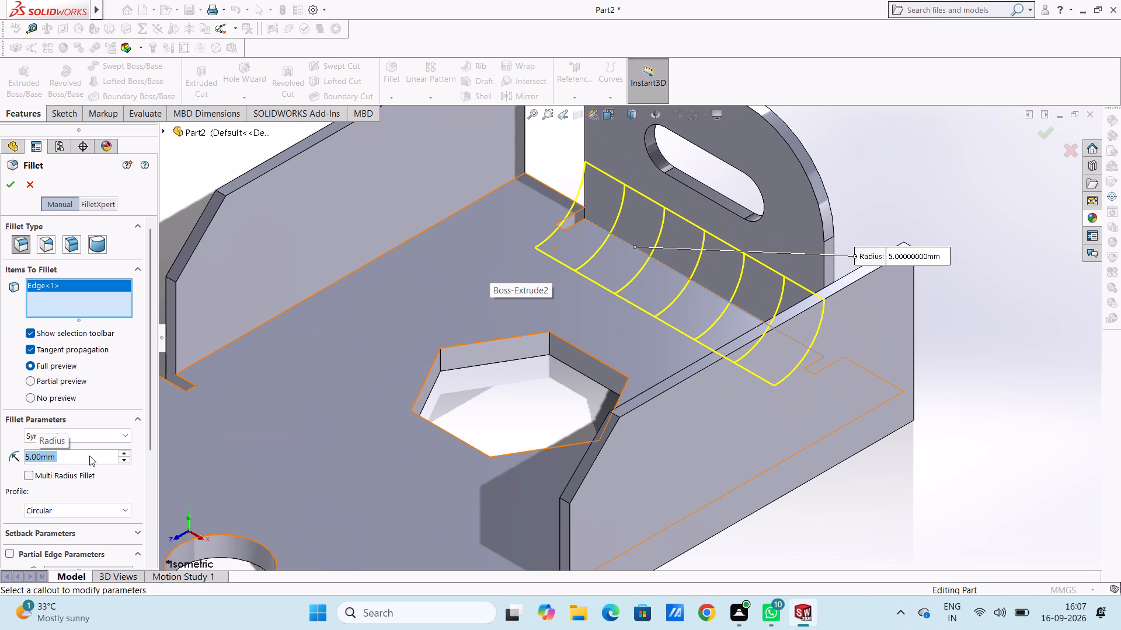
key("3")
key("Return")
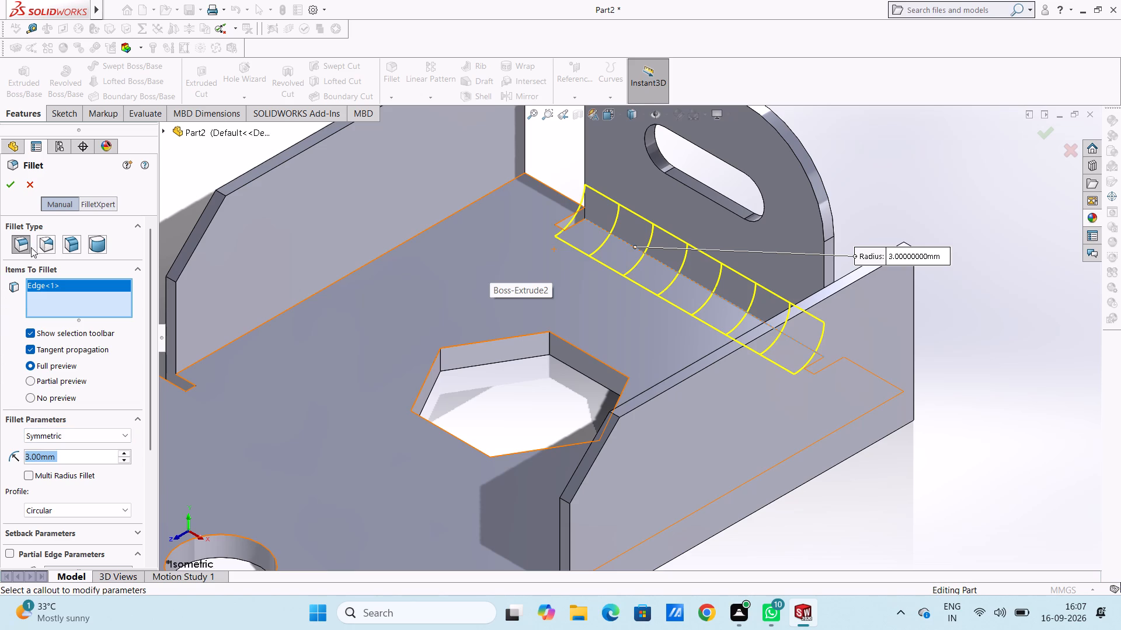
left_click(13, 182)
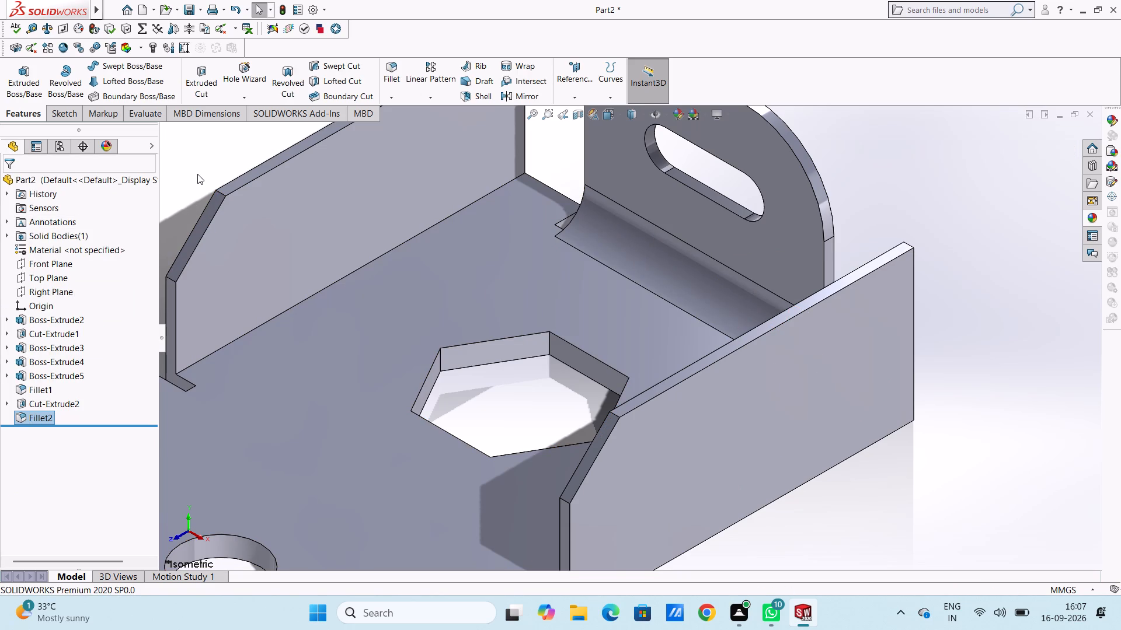
Examine the fillet at the foot of the back flange and the whole bracket from several angles.
middle_click_drag(197, 174, 257, 205)
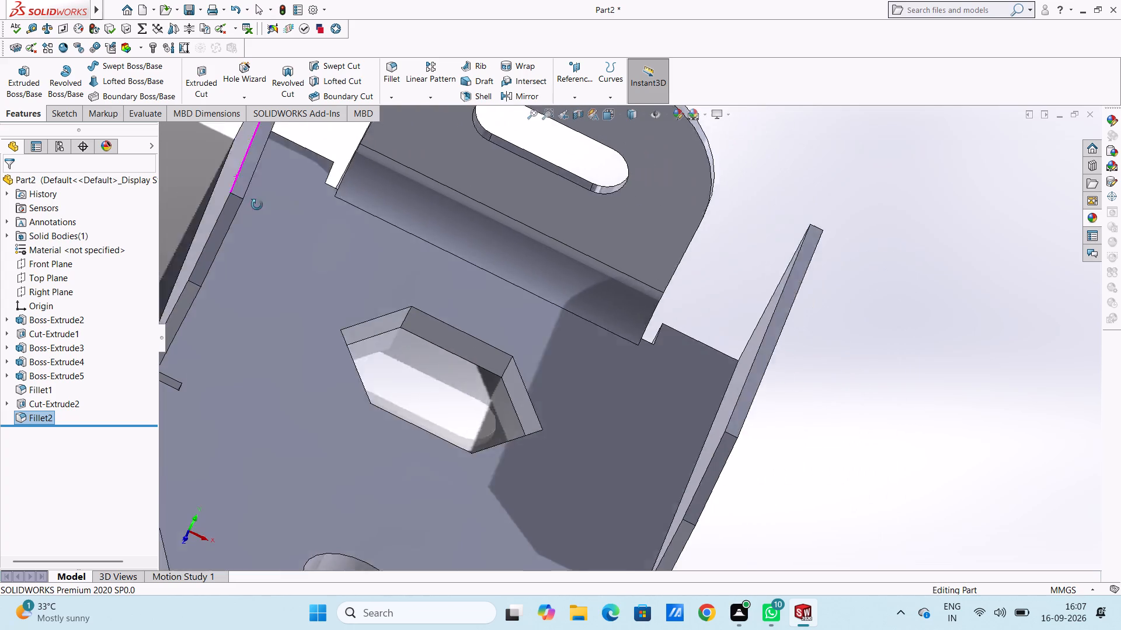
middle_click_drag(257, 205, 269, 222)
scroll(269, 222, "up", 5)
middle_click_drag(239, 184, 231, 209)
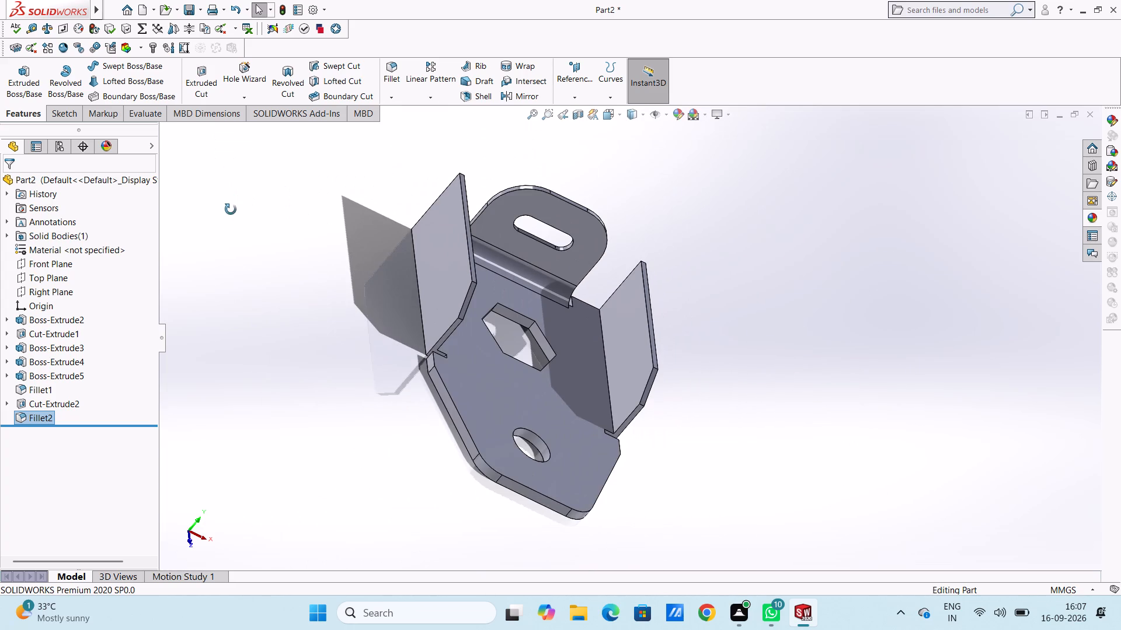
middle_click_drag(231, 209, 189, 235)
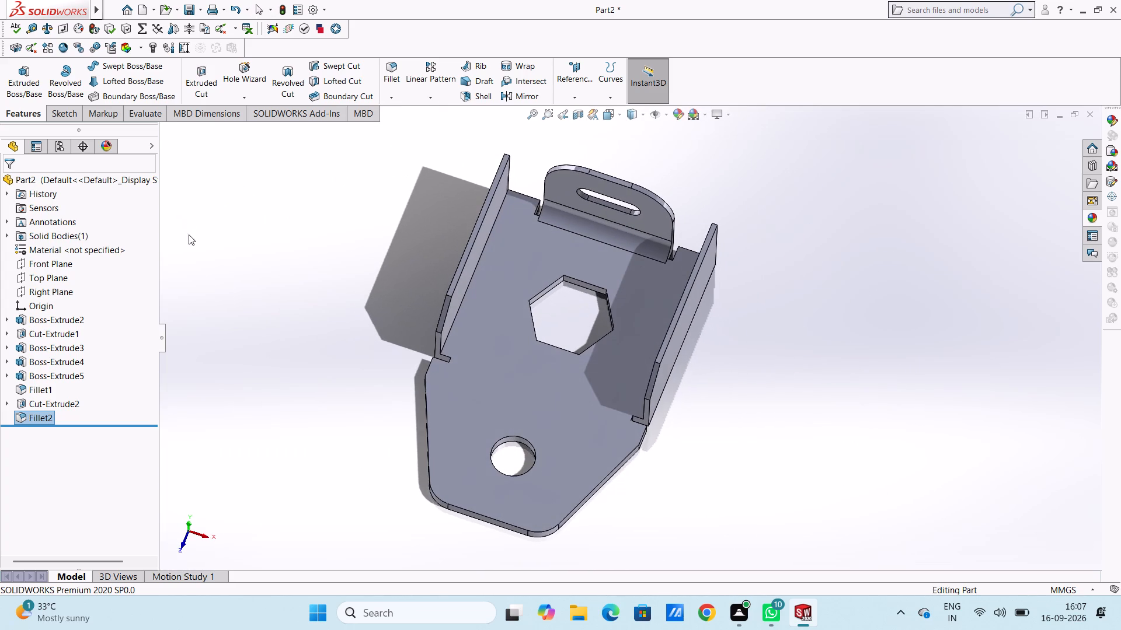
middle_click_drag(264, 230, 301, 257)
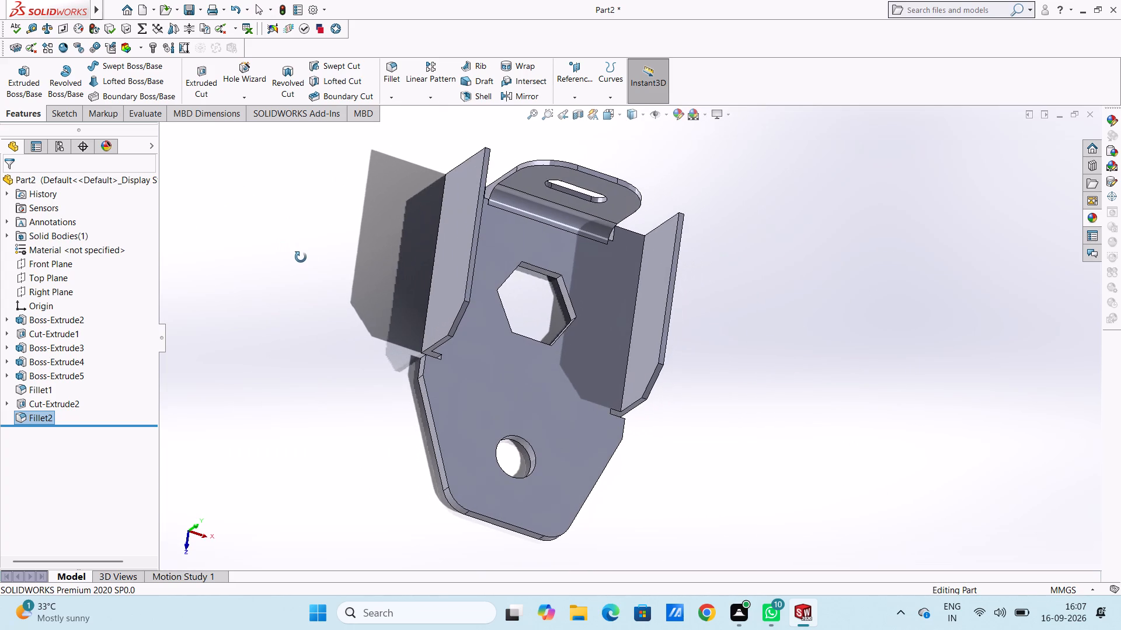
middle_click_drag(301, 257, 206, 228)
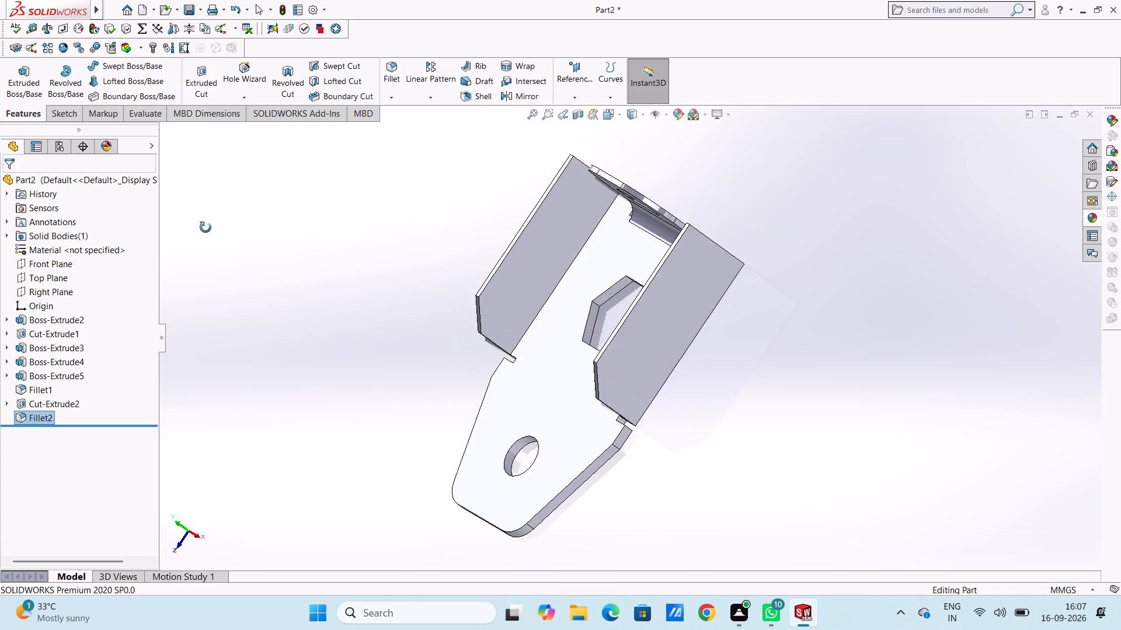
middle_click_drag(206, 228, 192, 304)
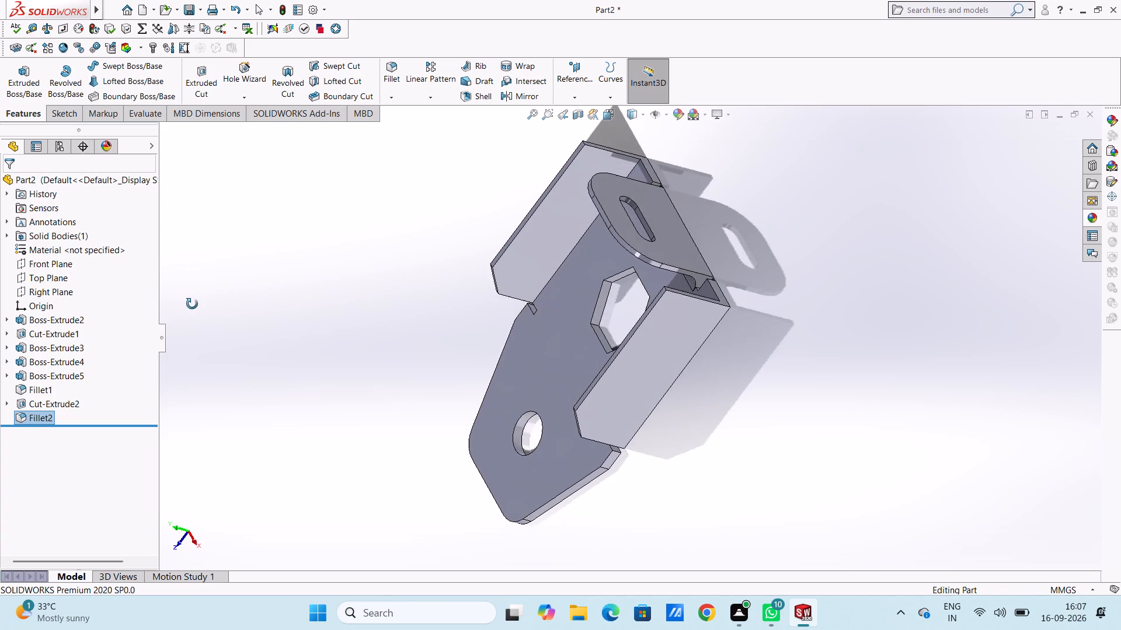
middle_click_drag(192, 304, 281, 232)
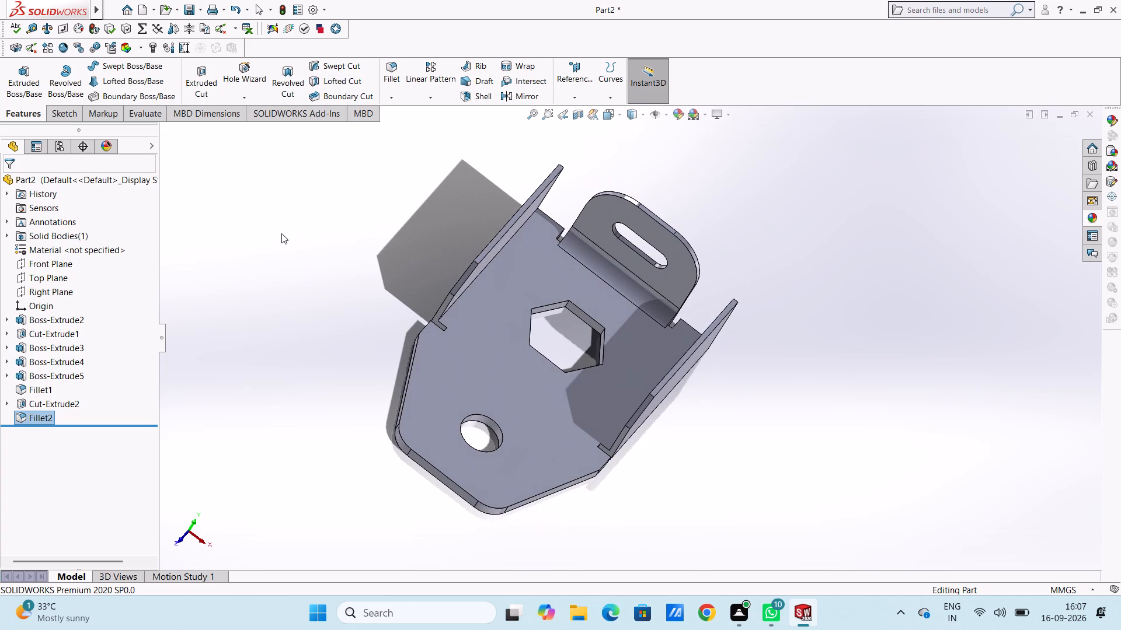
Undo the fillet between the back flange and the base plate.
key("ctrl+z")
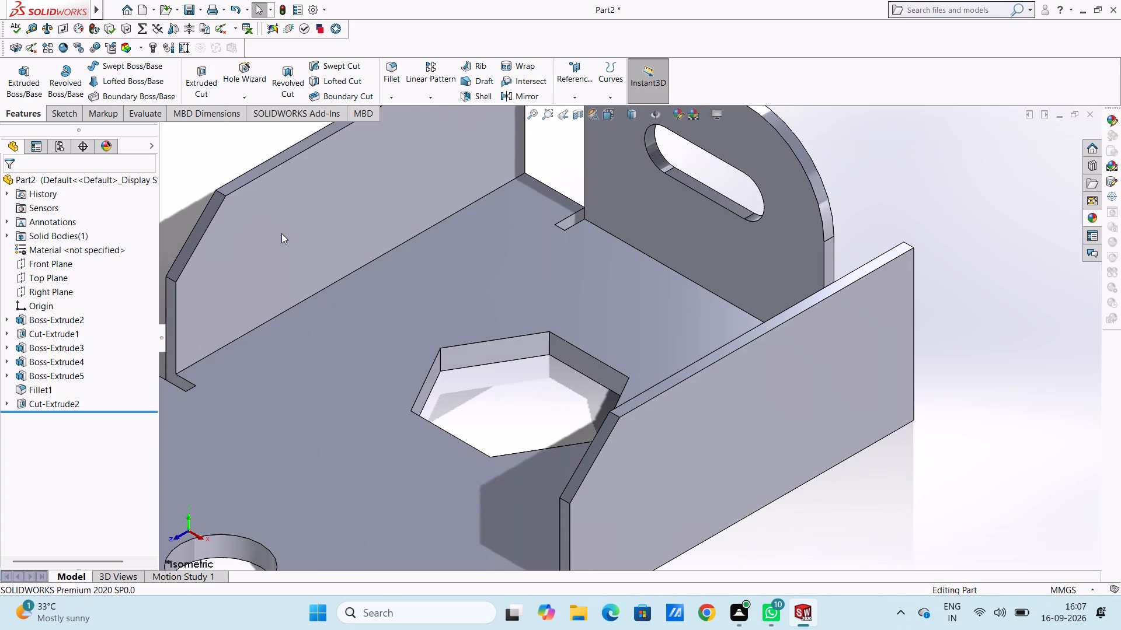
Fillet the inner edge where the slotted back flange meets the base plate with a 1 mm radius.
left_click(384, 66)
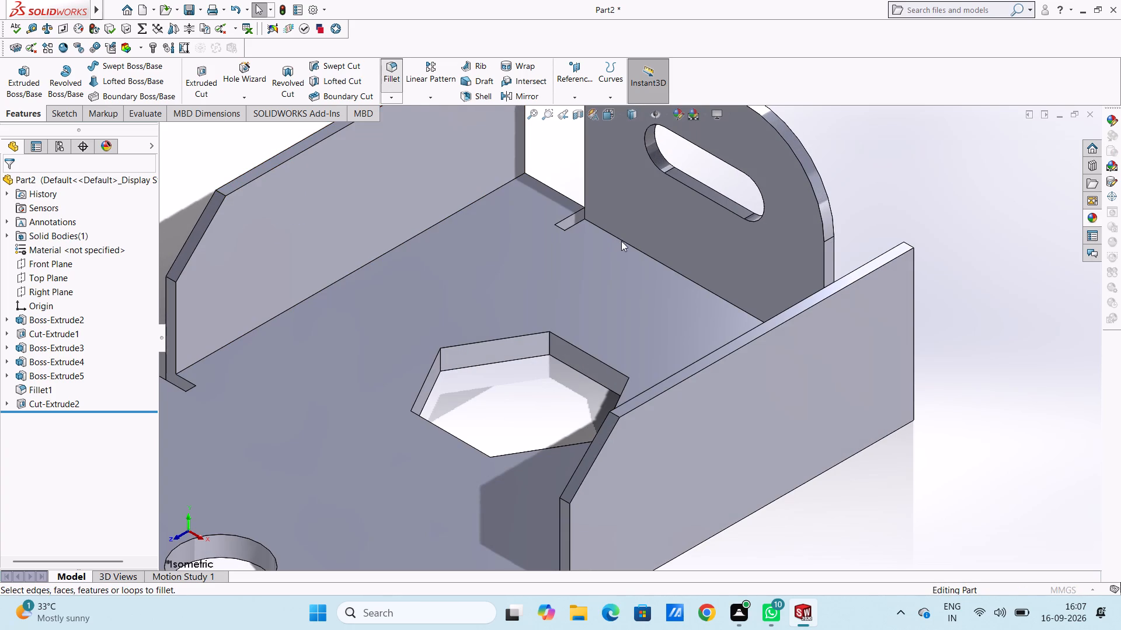
left_click(624, 240)
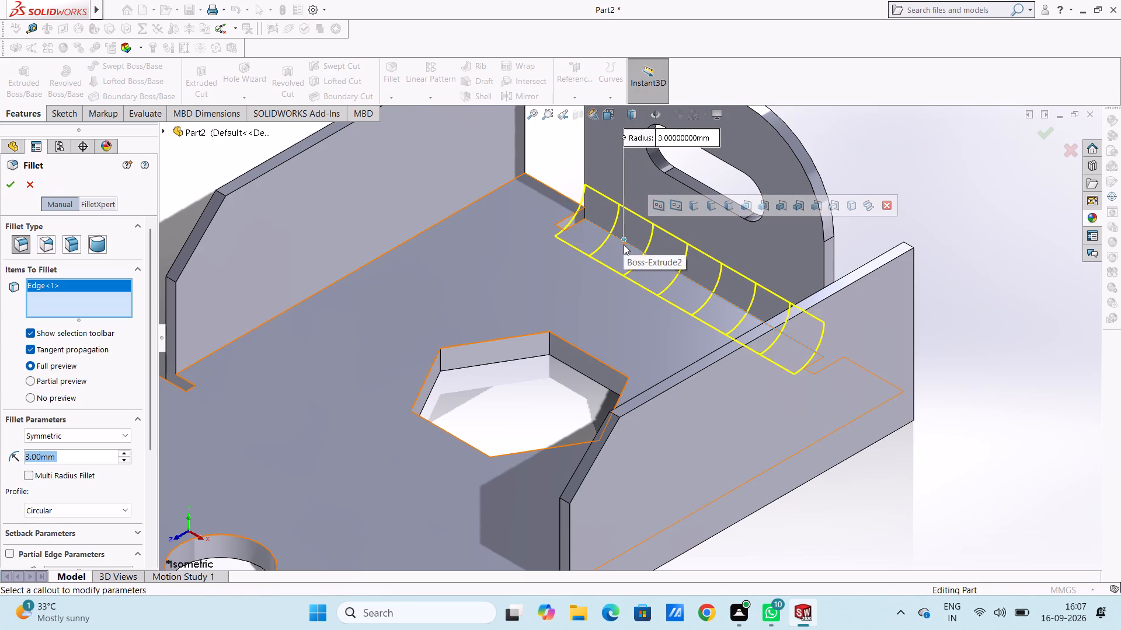
key("2")
key("Return")
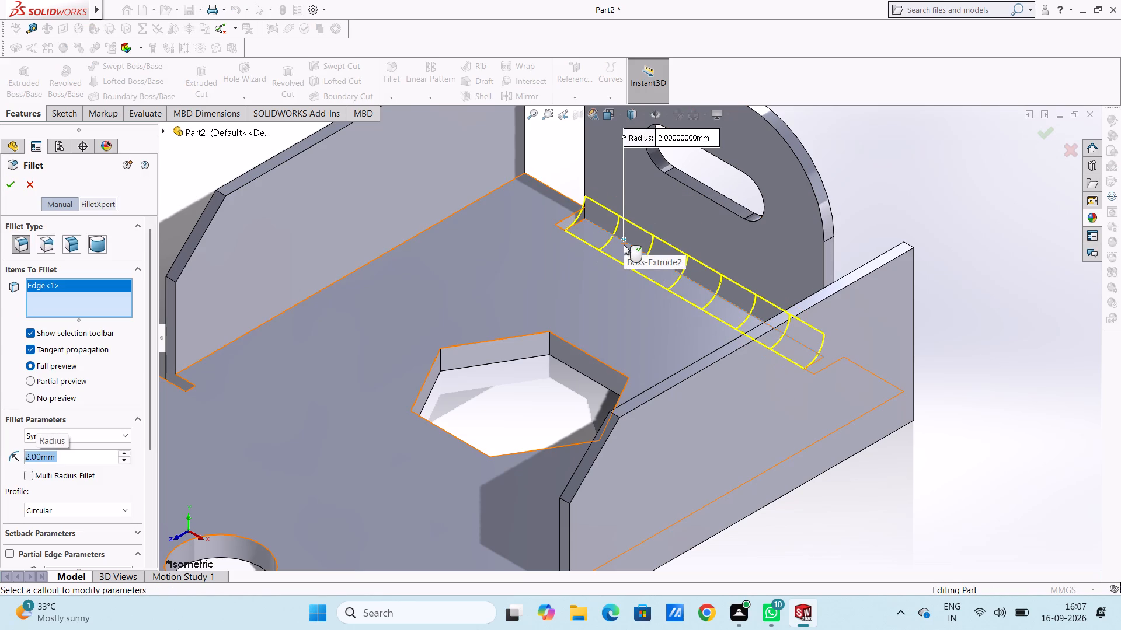
key("1")
key("Return")
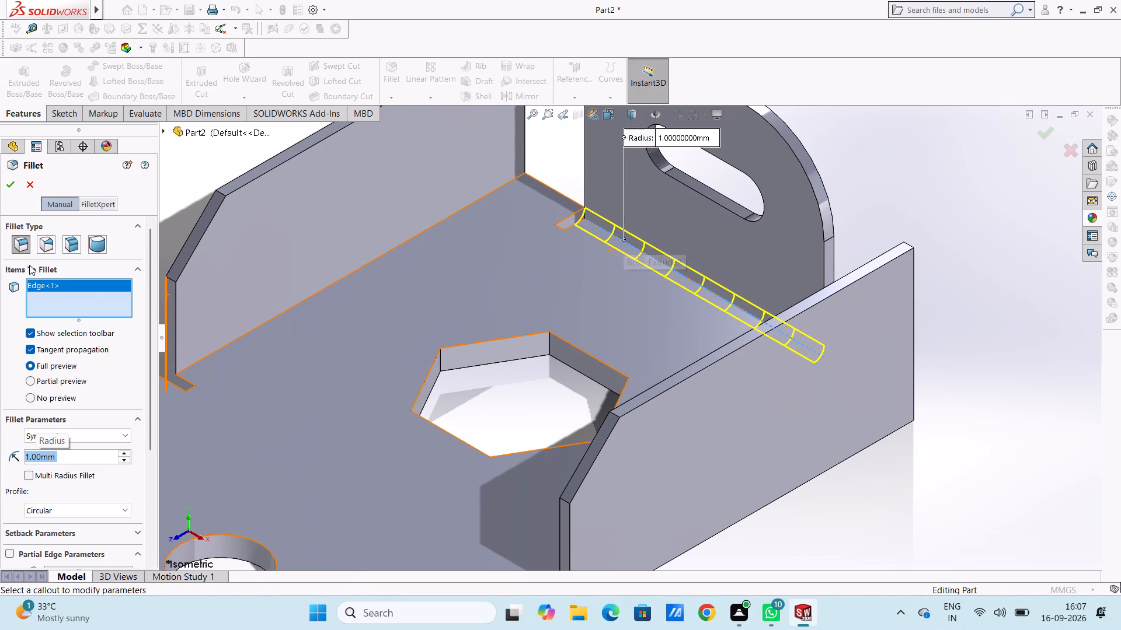
left_click(9, 187)
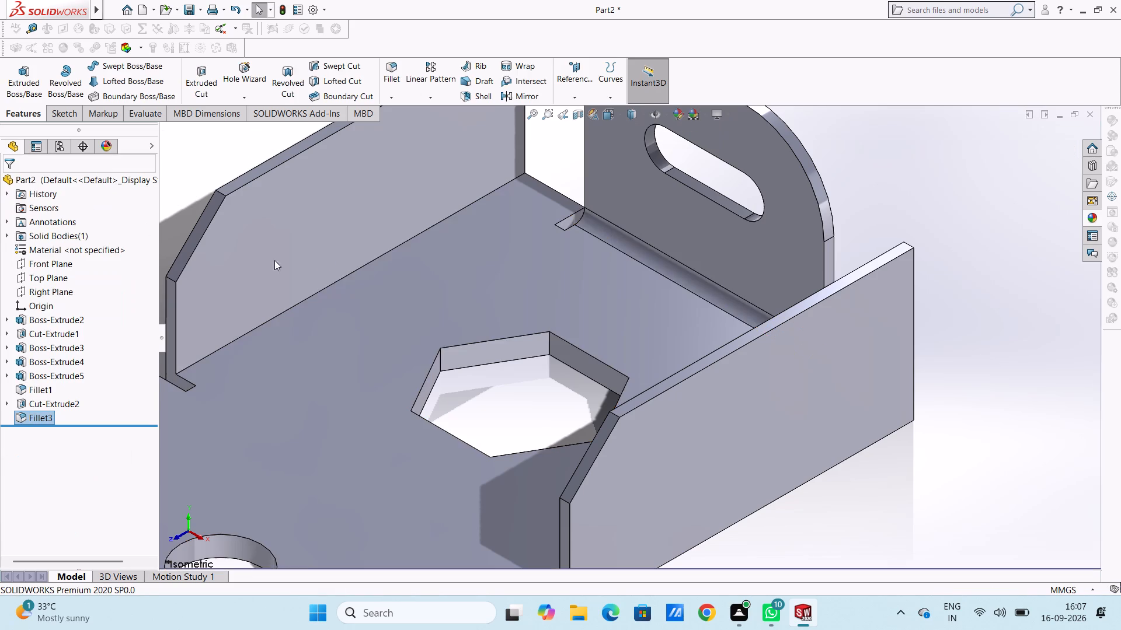
Examine the bend fillet at the foot of the back flange and the whole bracket from several angles, ending in isometric view.
middle_click_drag(872, 178, 899, 235)
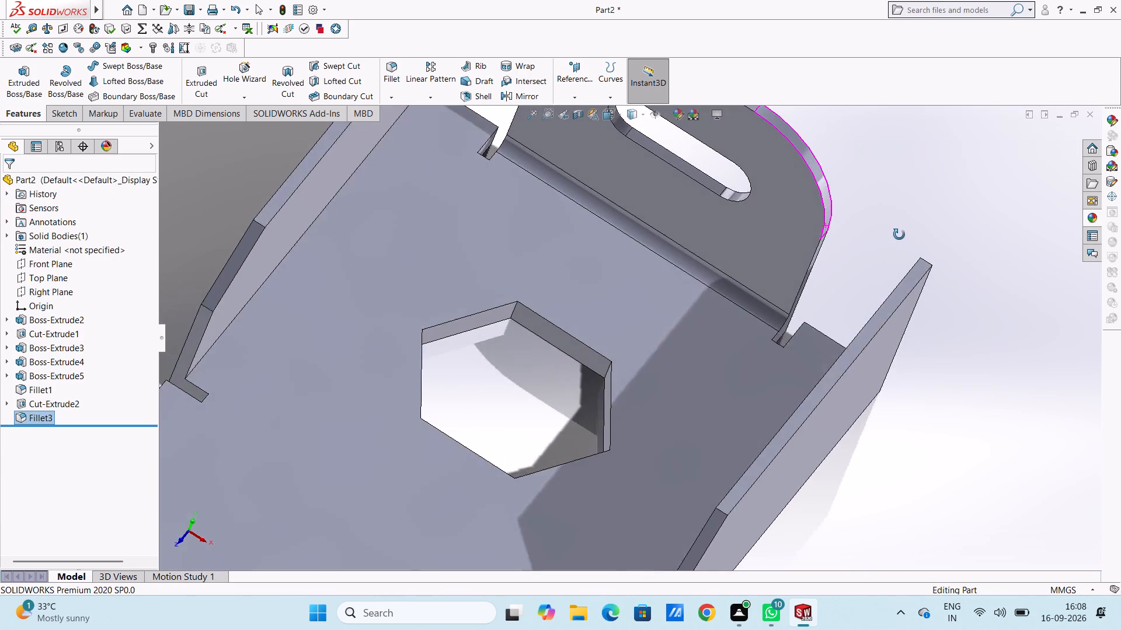
middle_click_drag(899, 235, 902, 240)
scroll(903, 241, "up", 3)
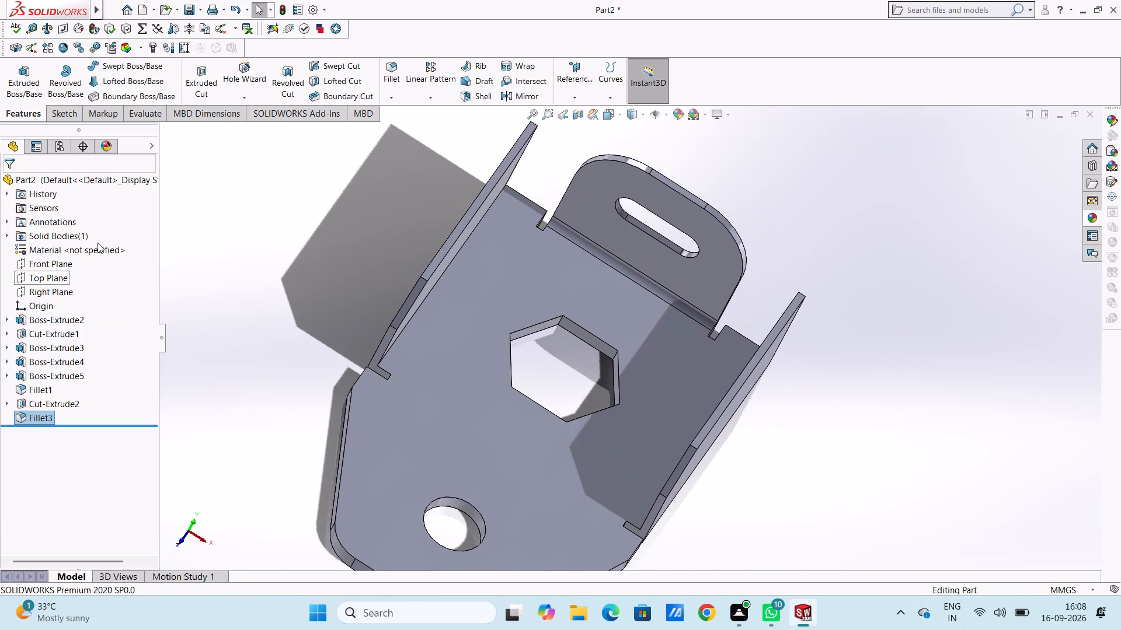
scroll(106, 231, "up", 1)
middle_click_drag(244, 214, 290, 274)
scroll(290, 274, "up", 3)
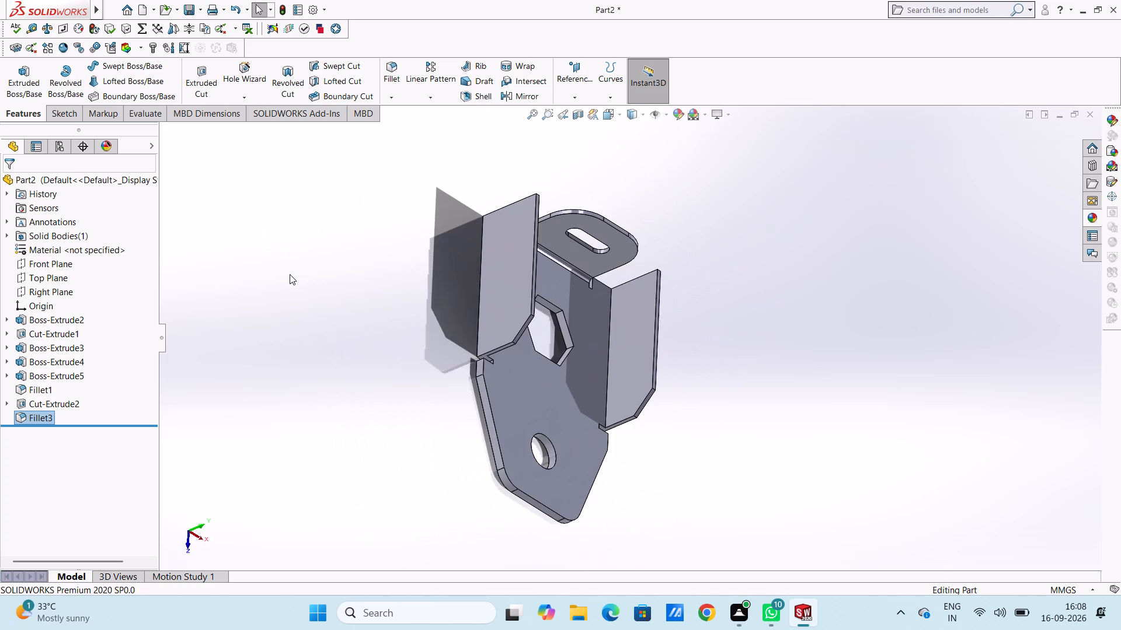
scroll(284, 278, "up", 1)
middle_click_drag(284, 278, 189, 249)
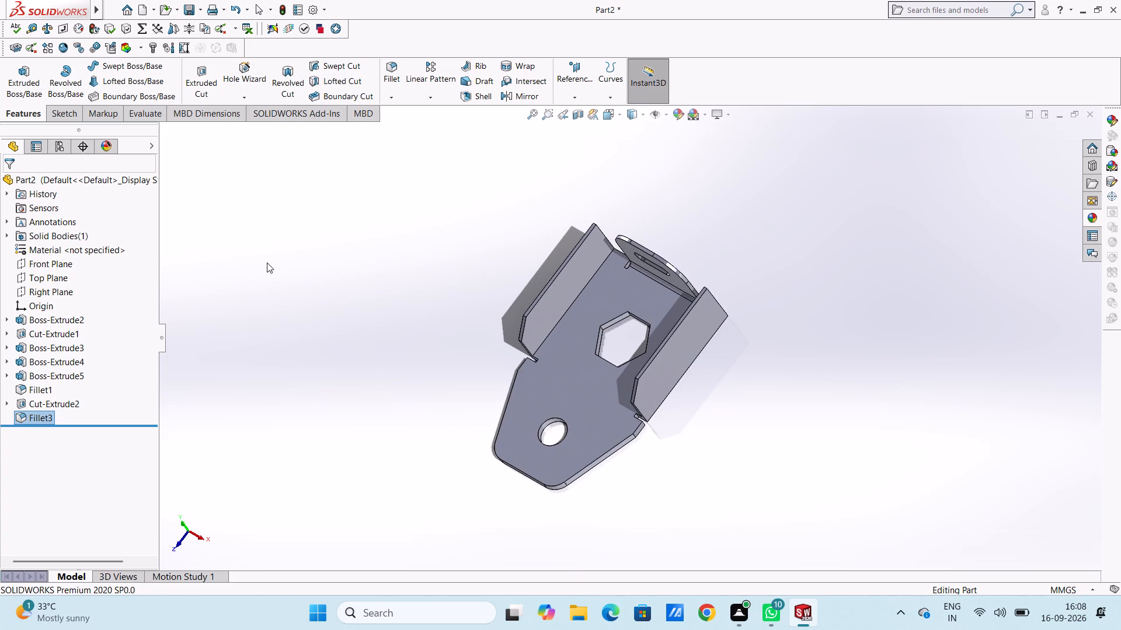
key("ctrl+7")
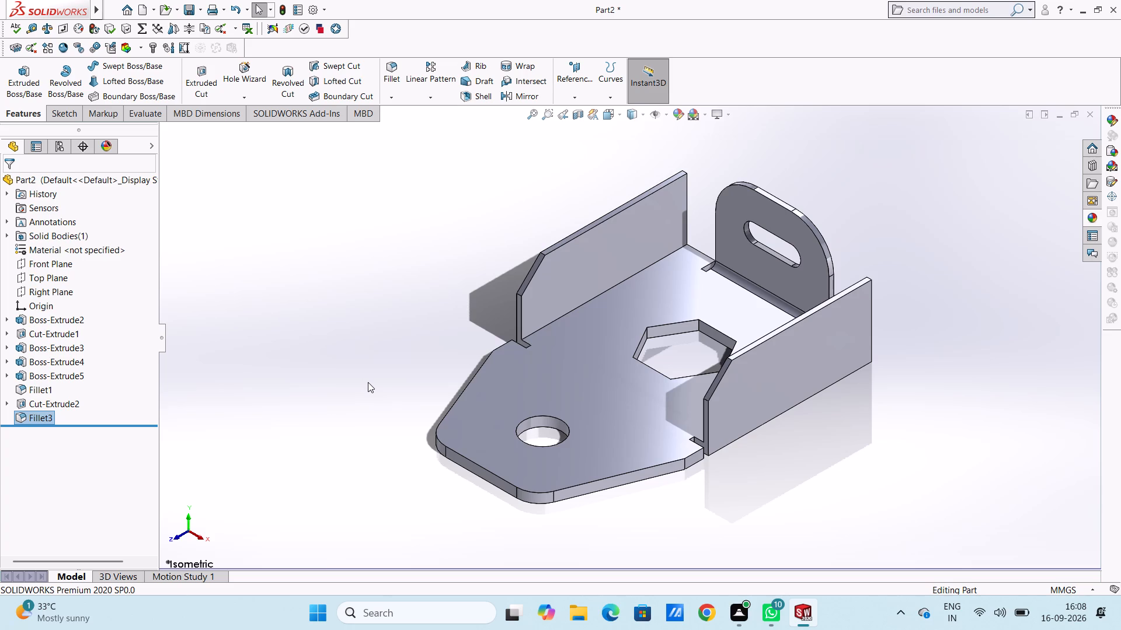
Start a new sketch on the outer face of the chamfered left side flange, viewed from the left.
key("ctrl+3")
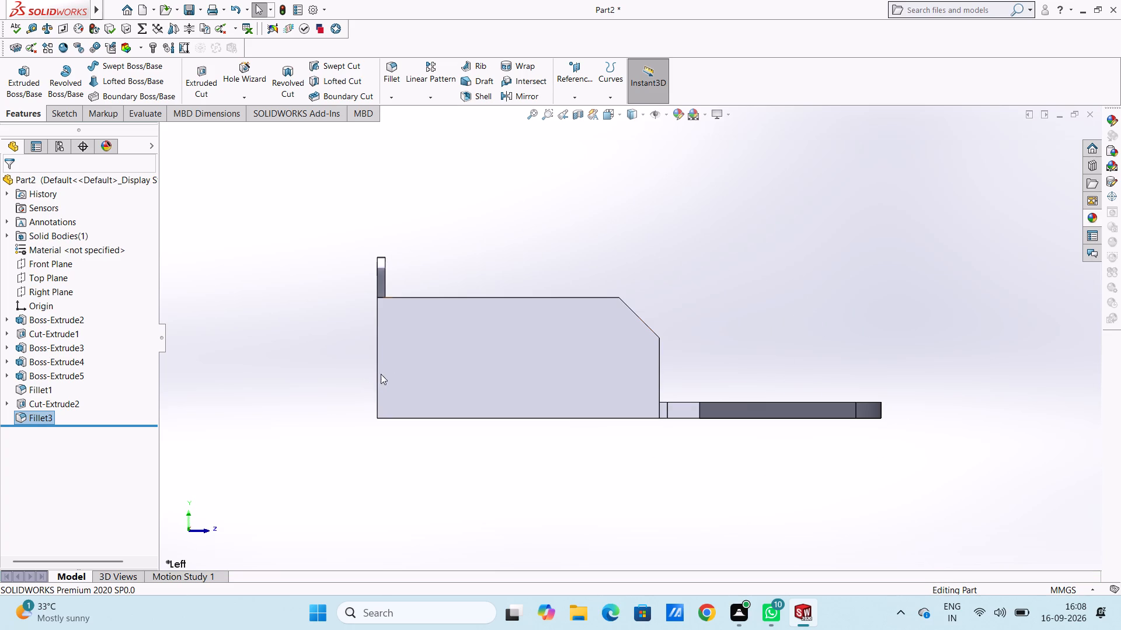
left_click(419, 346)
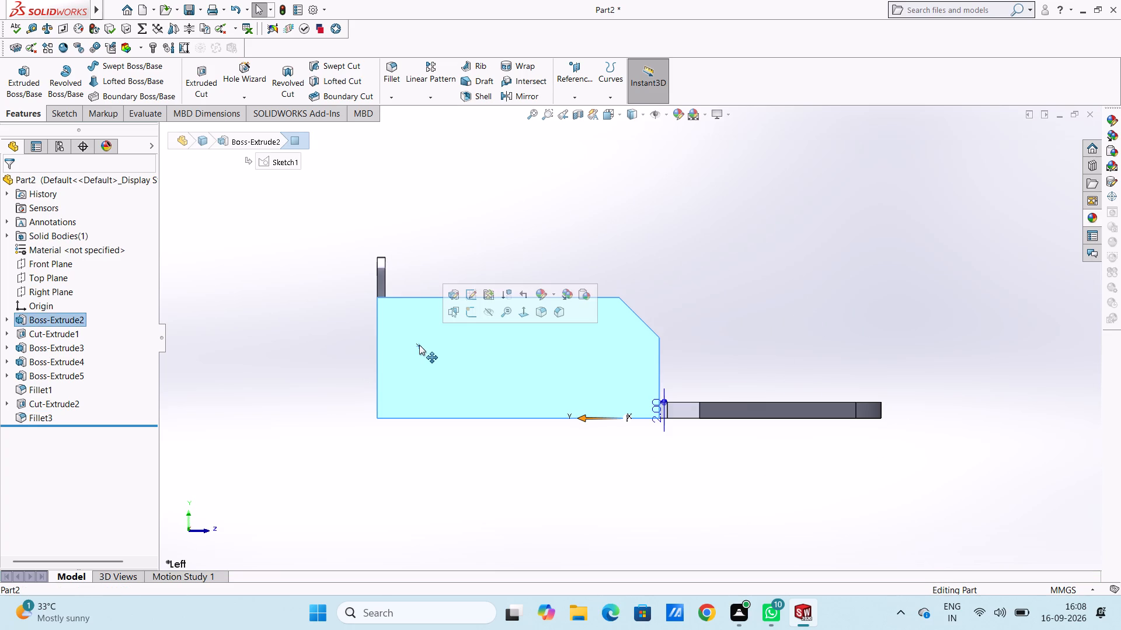
left_click(469, 316)
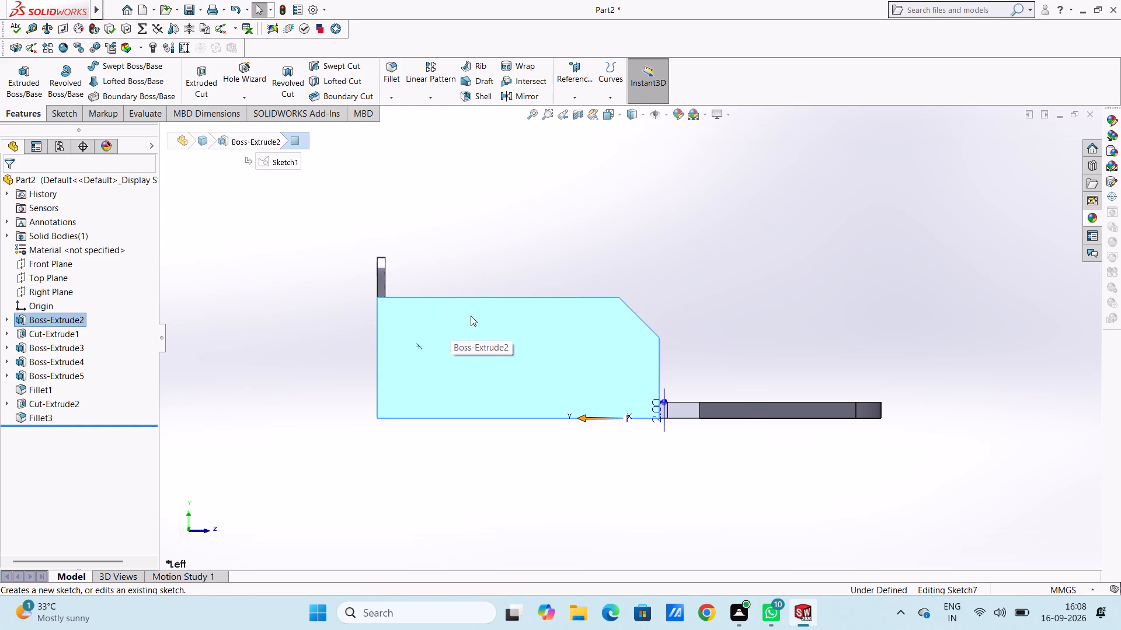
left_click(544, 233)
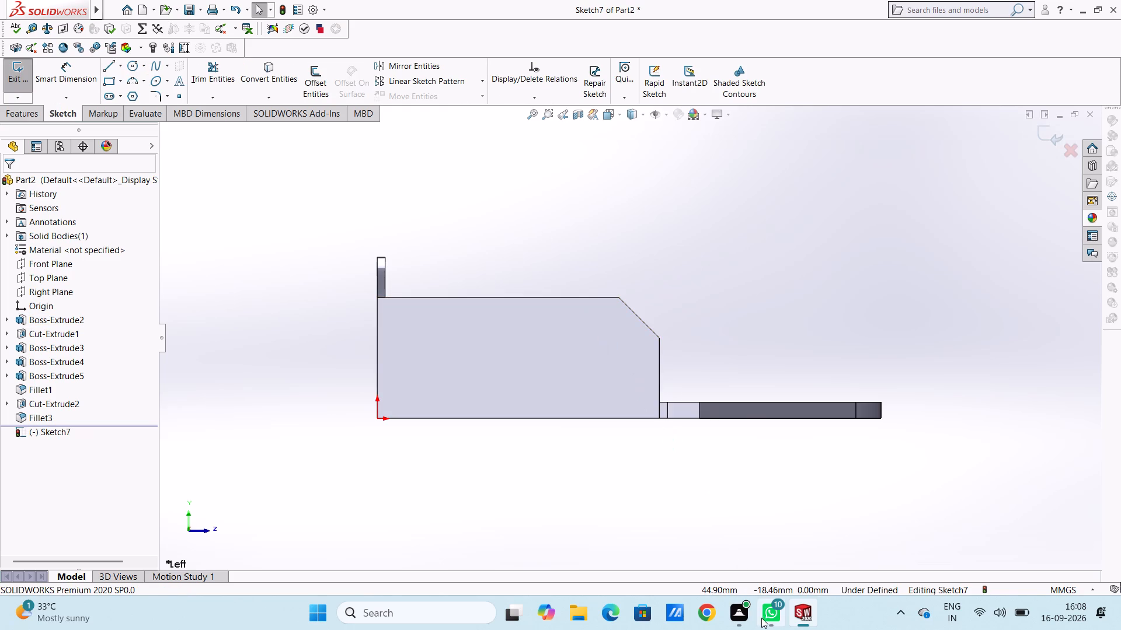
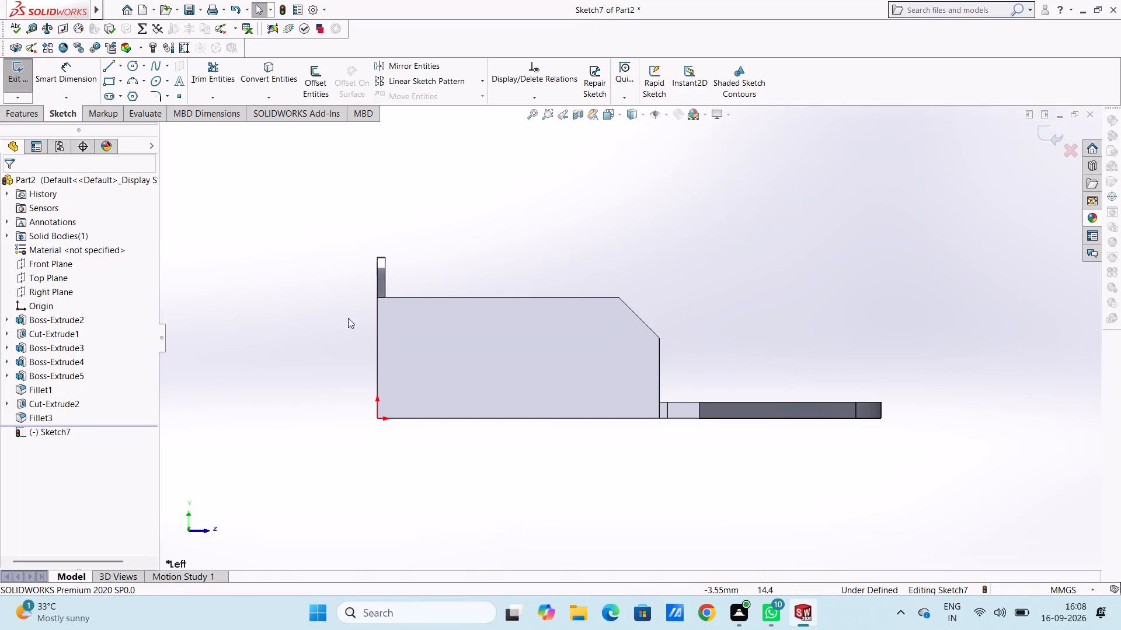
Sketch two circles of 2.5 mm radius side by side at the same height on the side flange face.
left_click(131, 66)
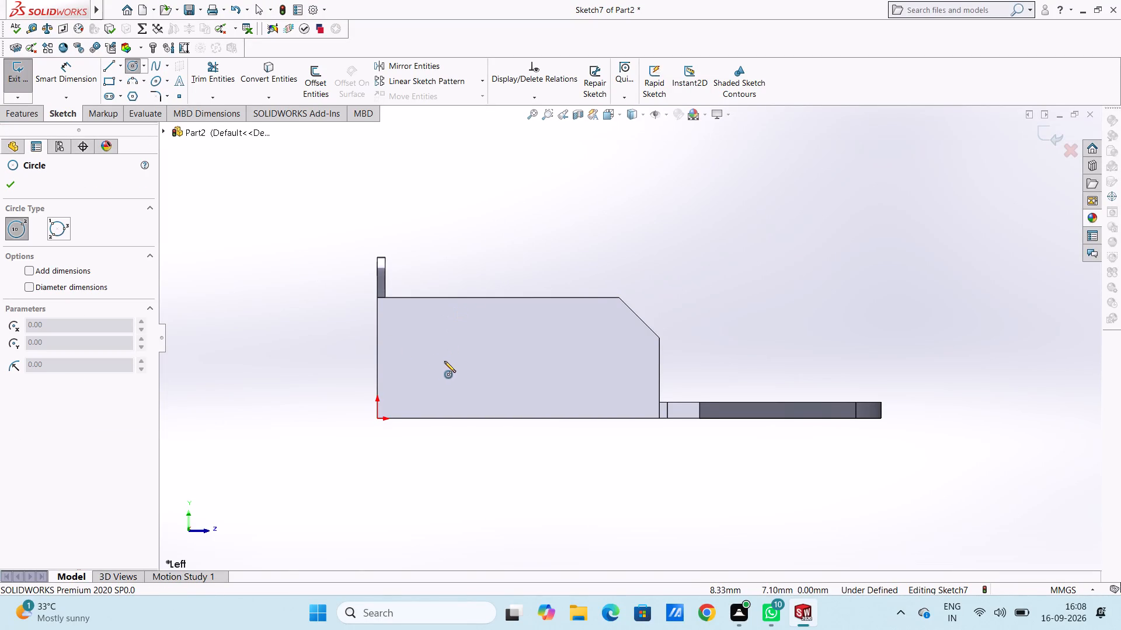
left_click(444, 361)
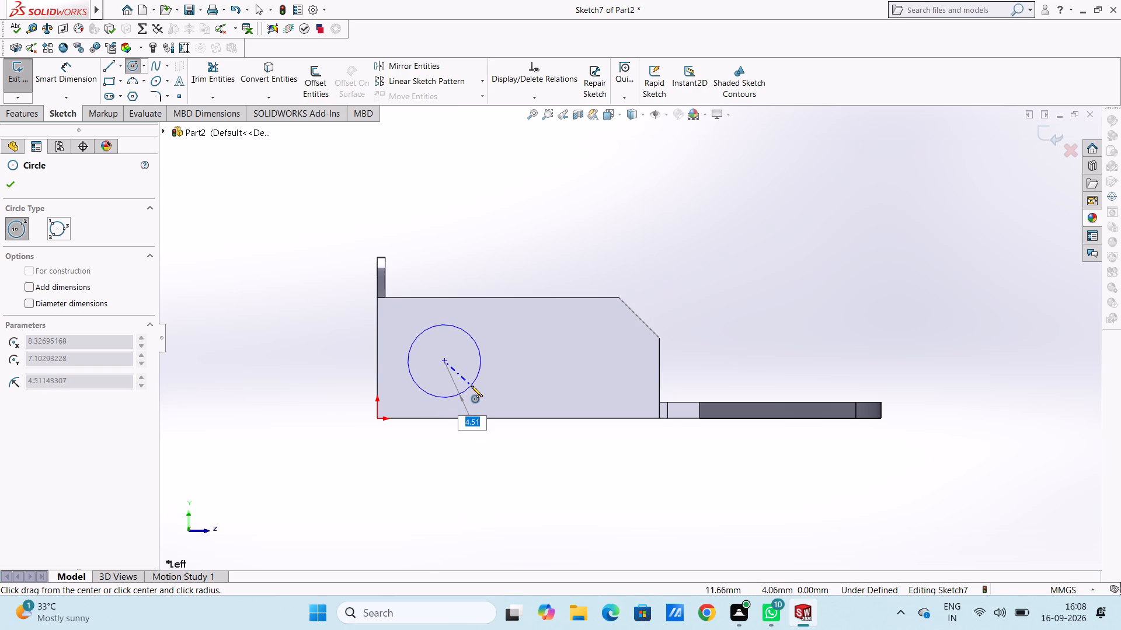
type("2.5")
key("Return")
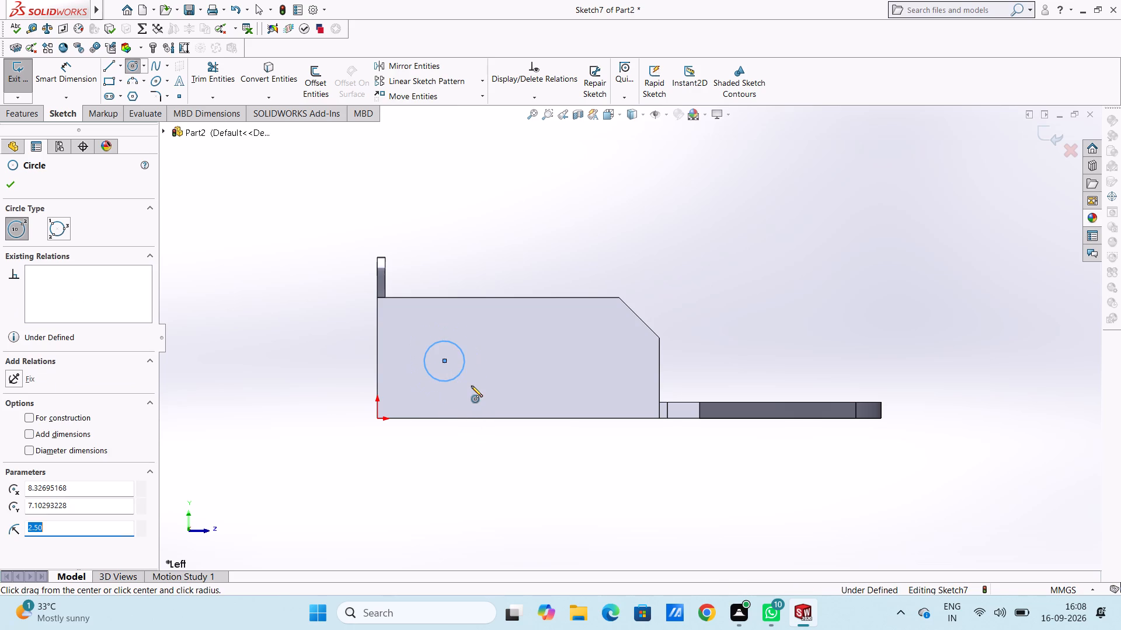
left_click(584, 358)
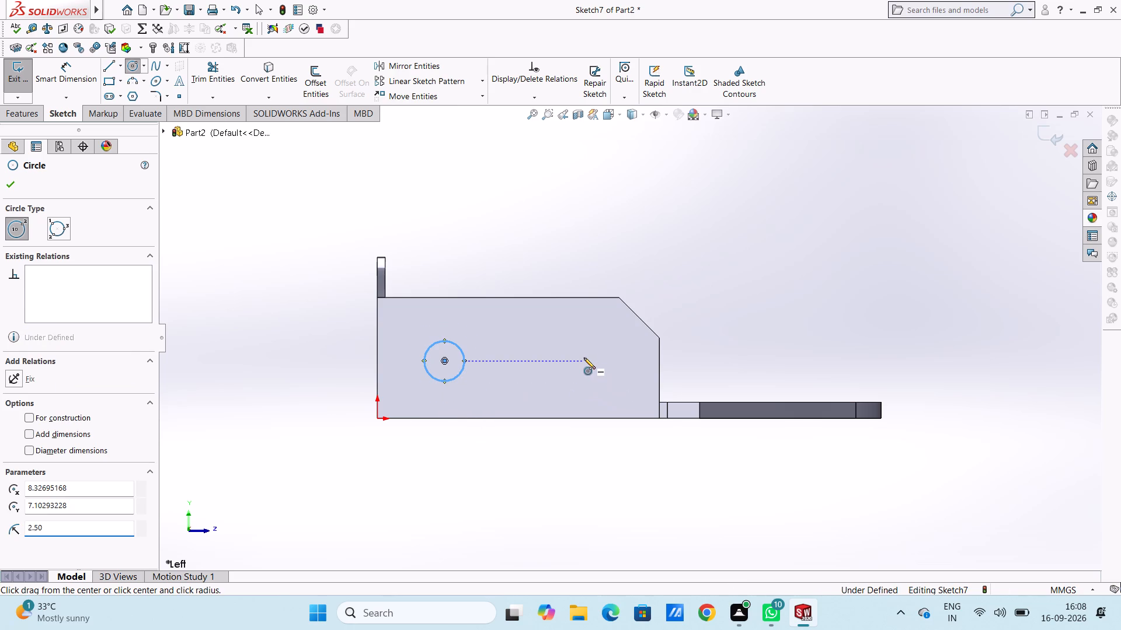
type("2.5")
key("Return")
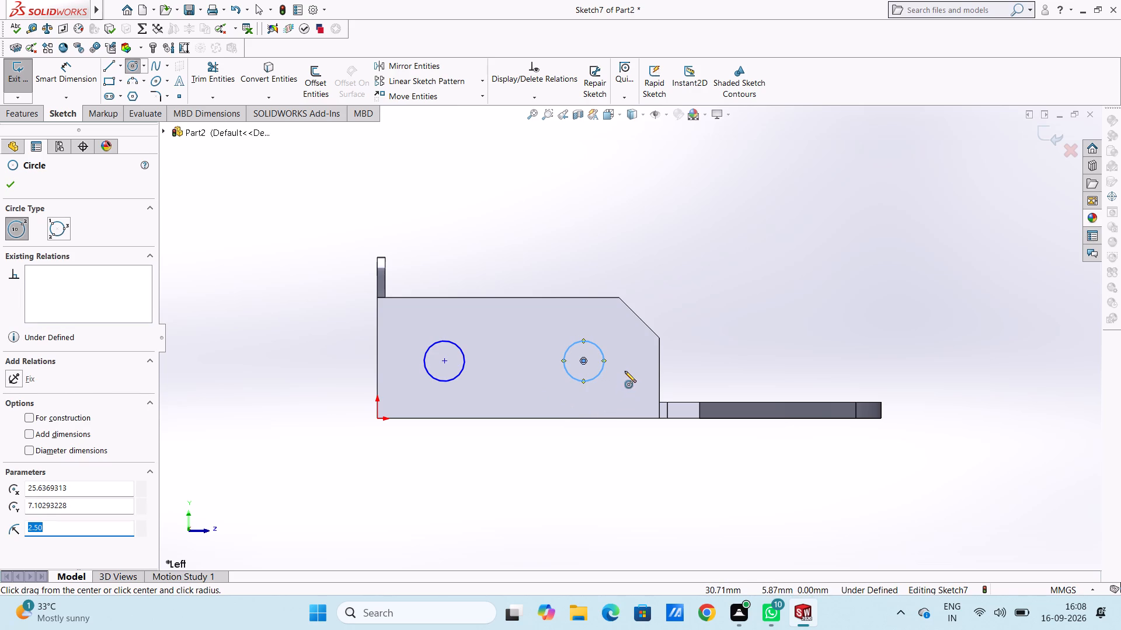
key("Escape")
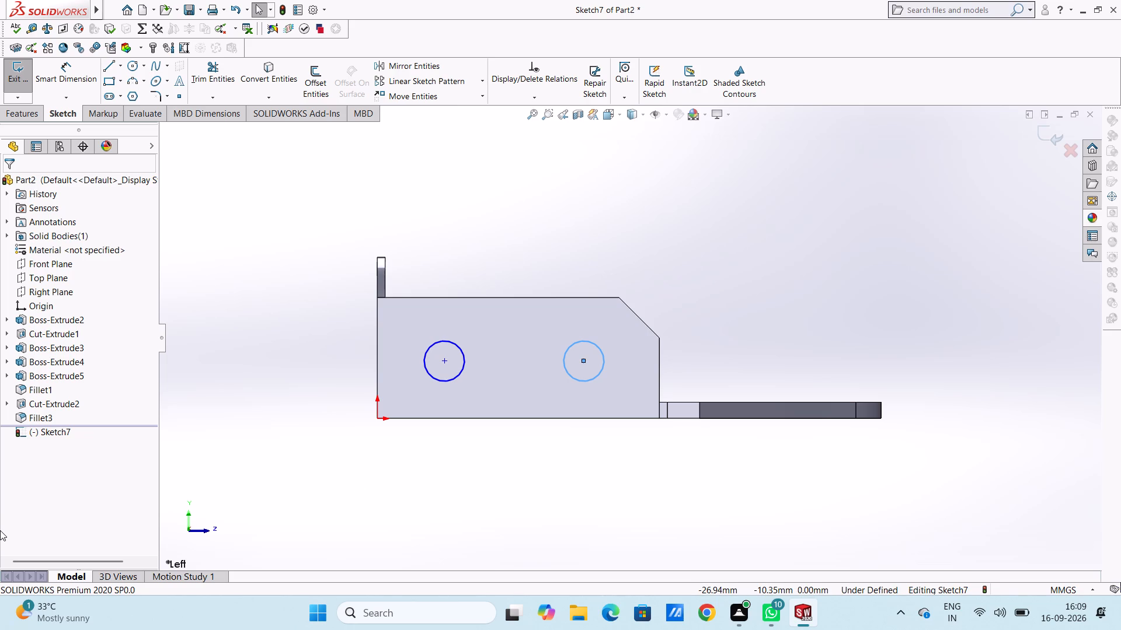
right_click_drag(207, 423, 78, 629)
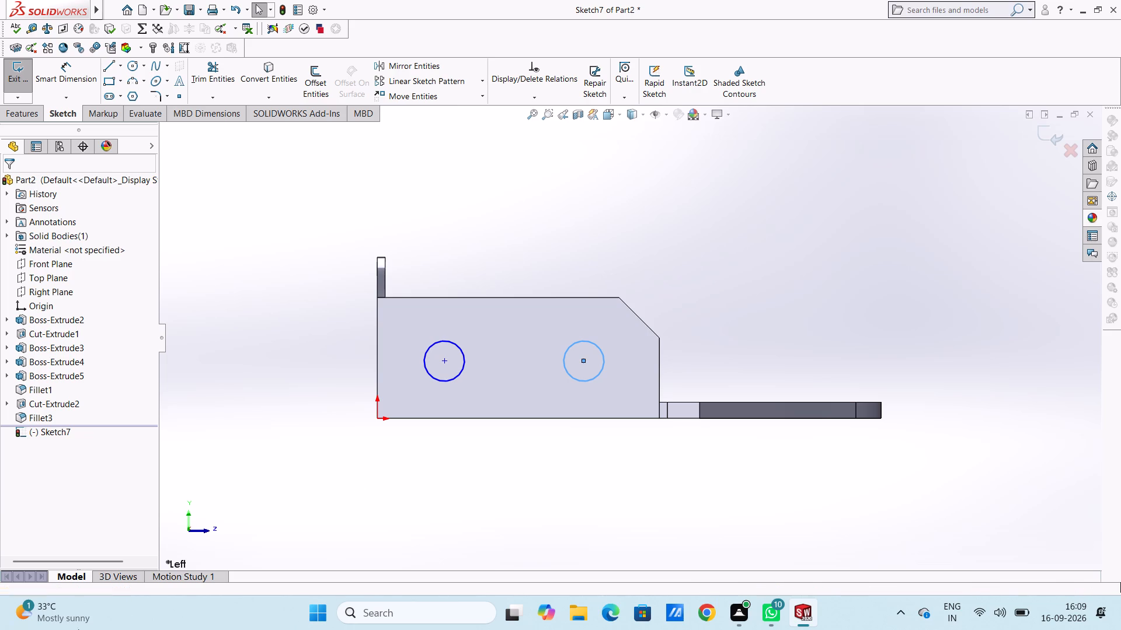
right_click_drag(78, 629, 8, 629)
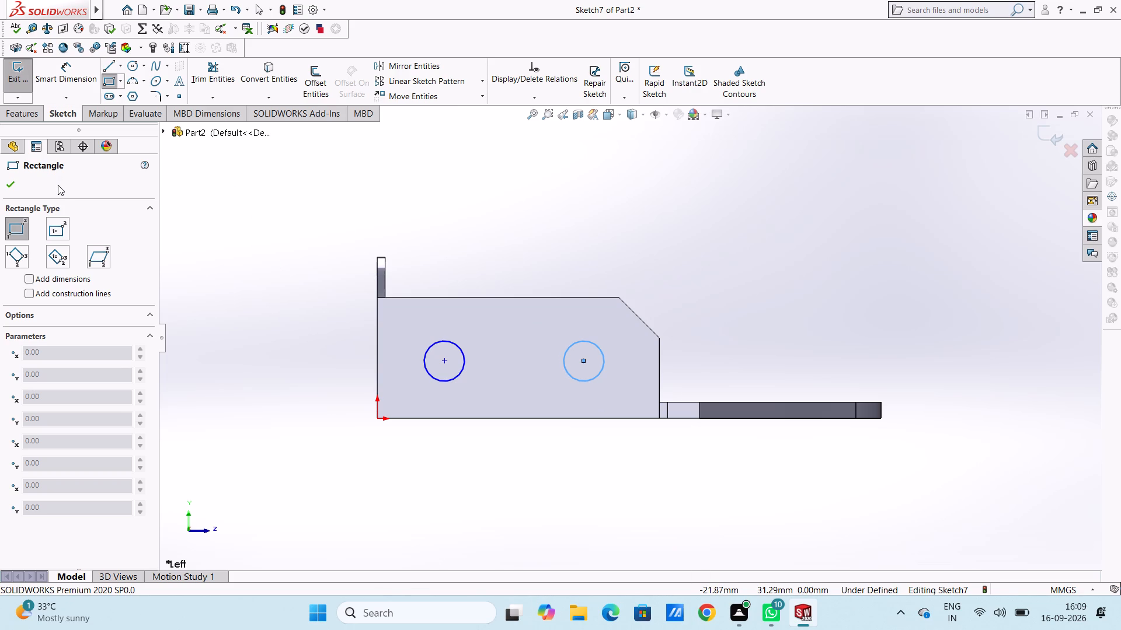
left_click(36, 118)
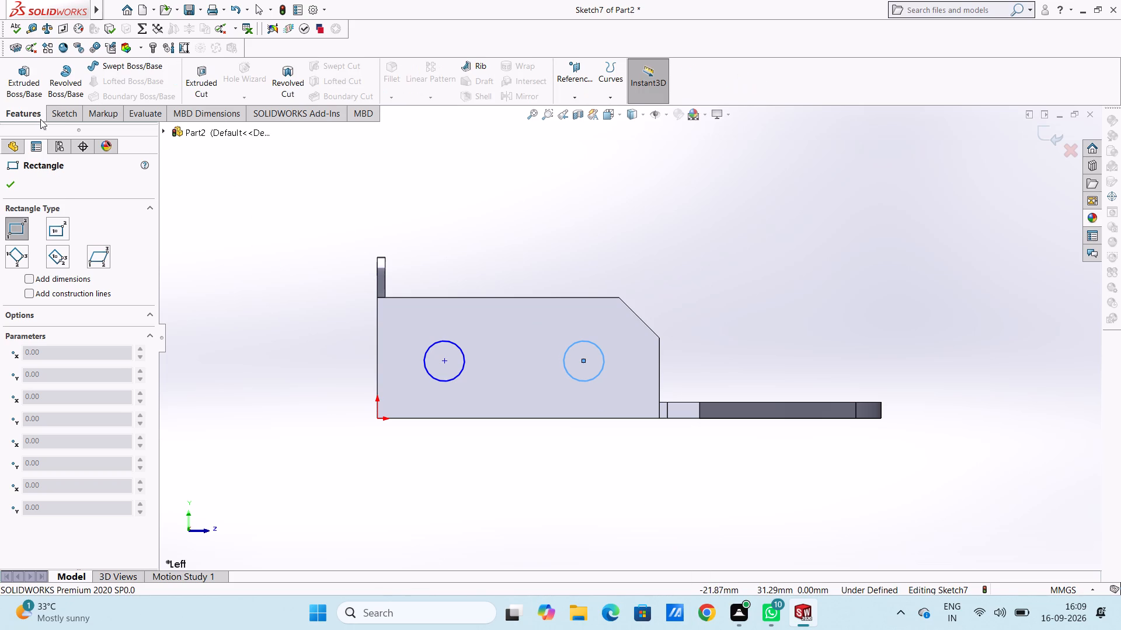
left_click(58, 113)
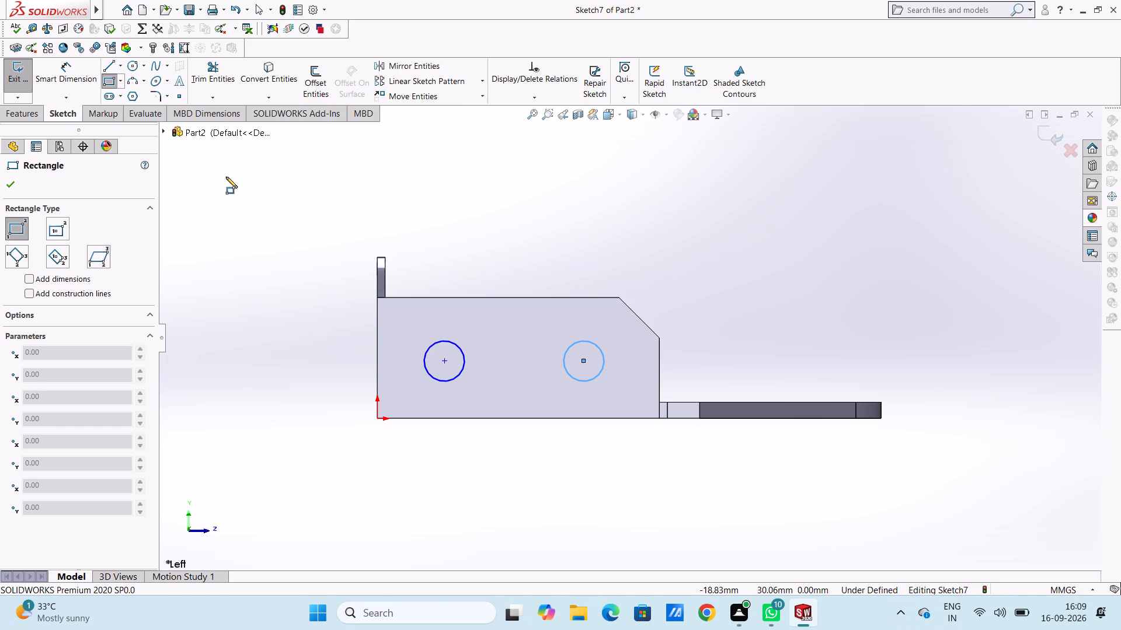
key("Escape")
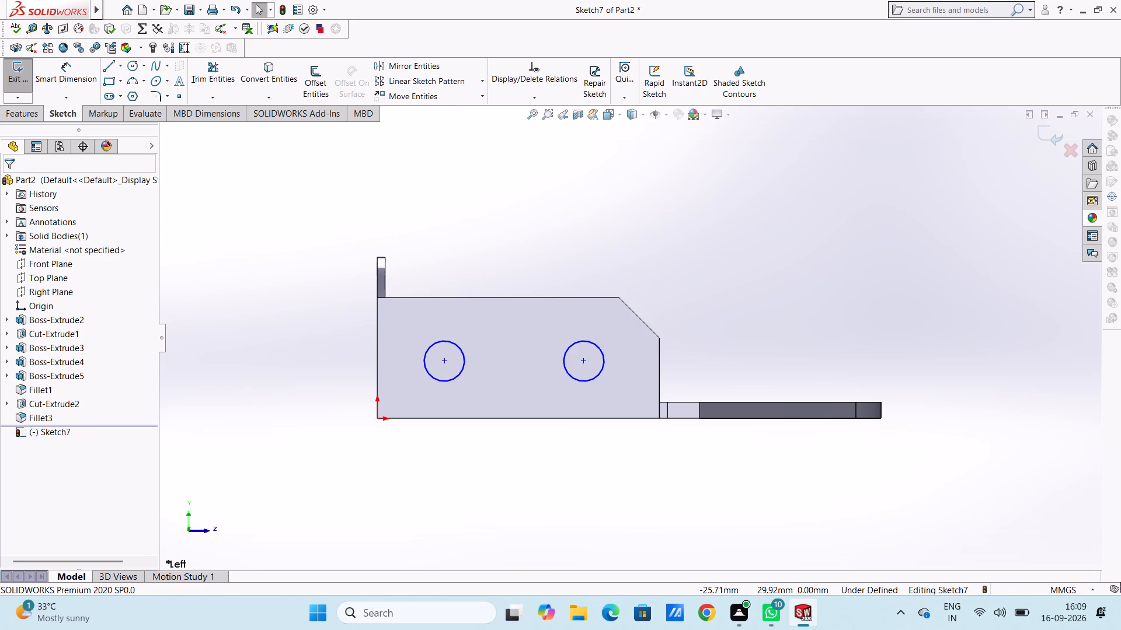
Add a 5 mm diameter dimension to each of the two circles.
left_click(79, 70)
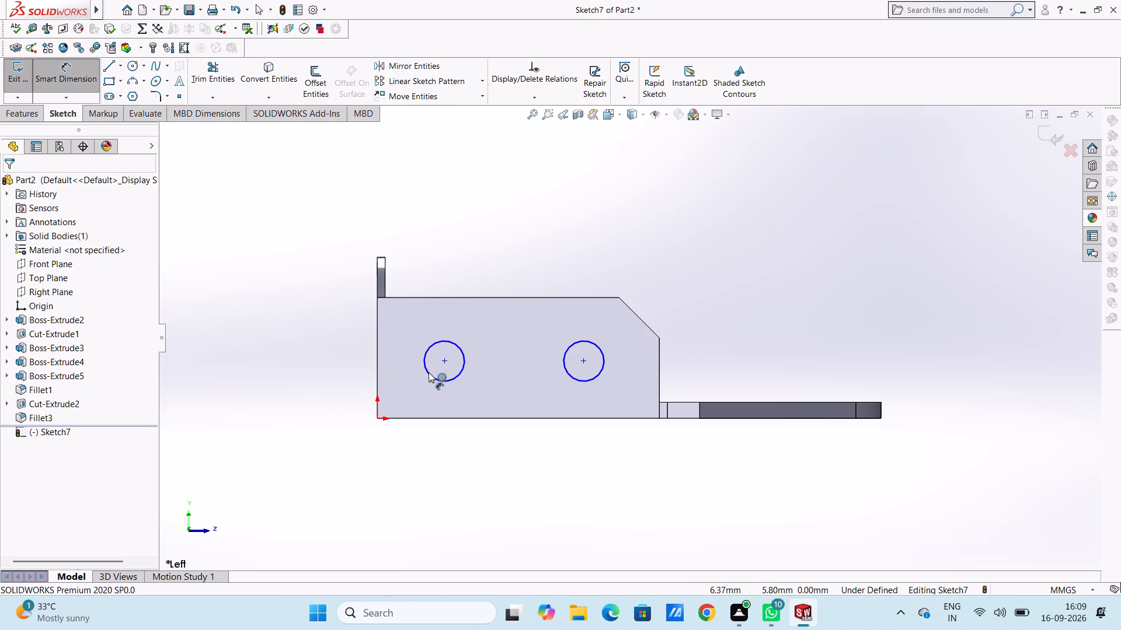
left_click(429, 372)
left_click(255, 266)
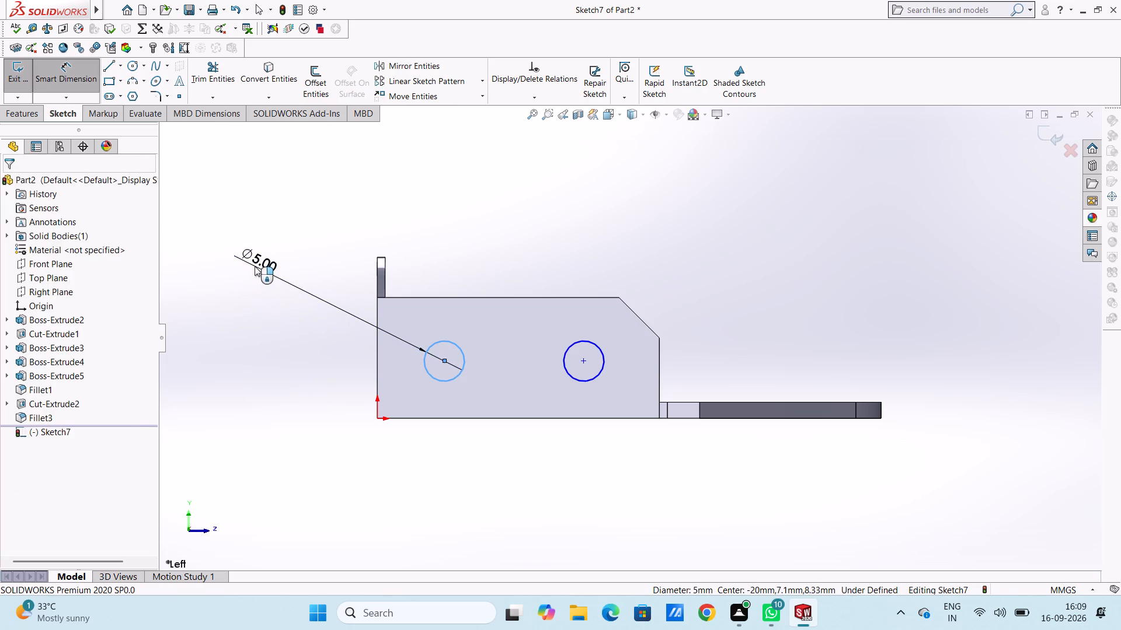
left_click(208, 246)
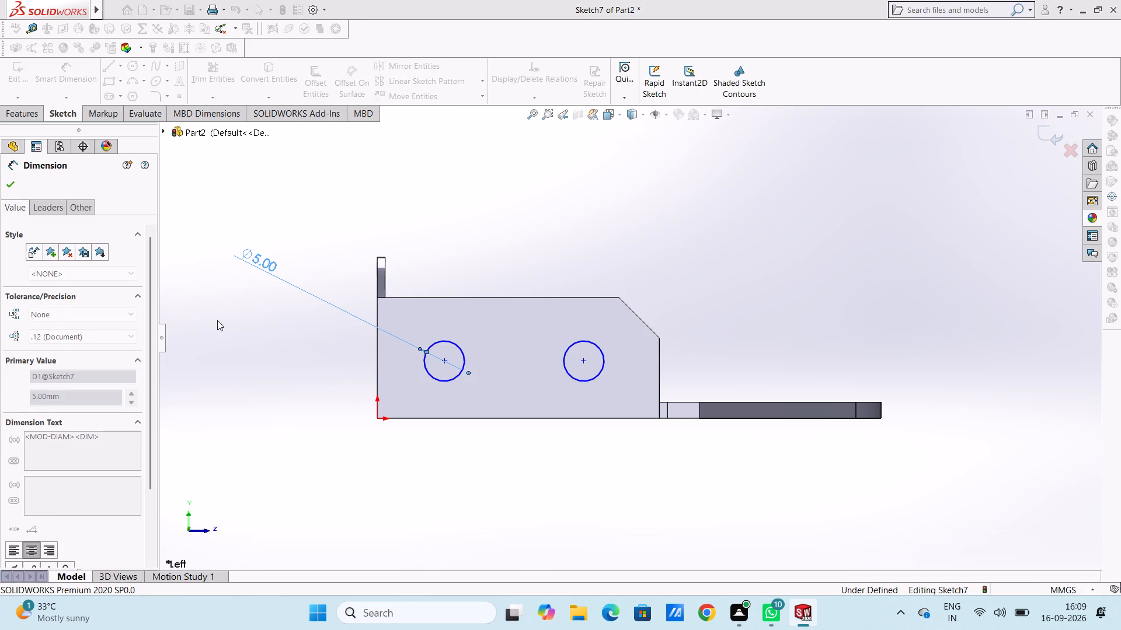
left_click(230, 355)
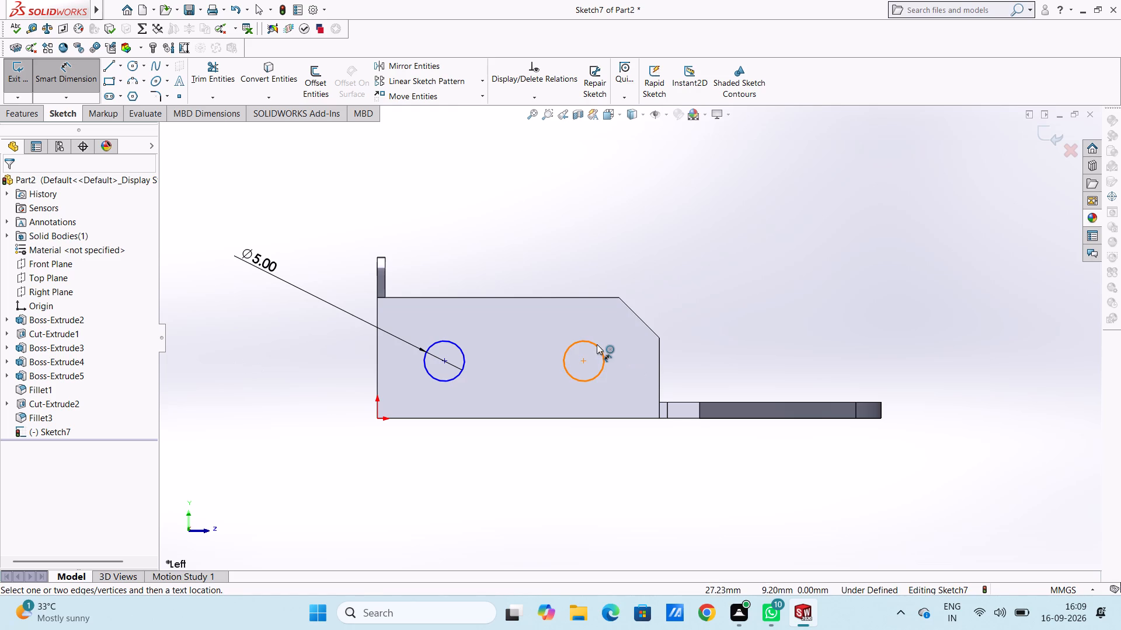
left_click(597, 344)
left_click(830, 274)
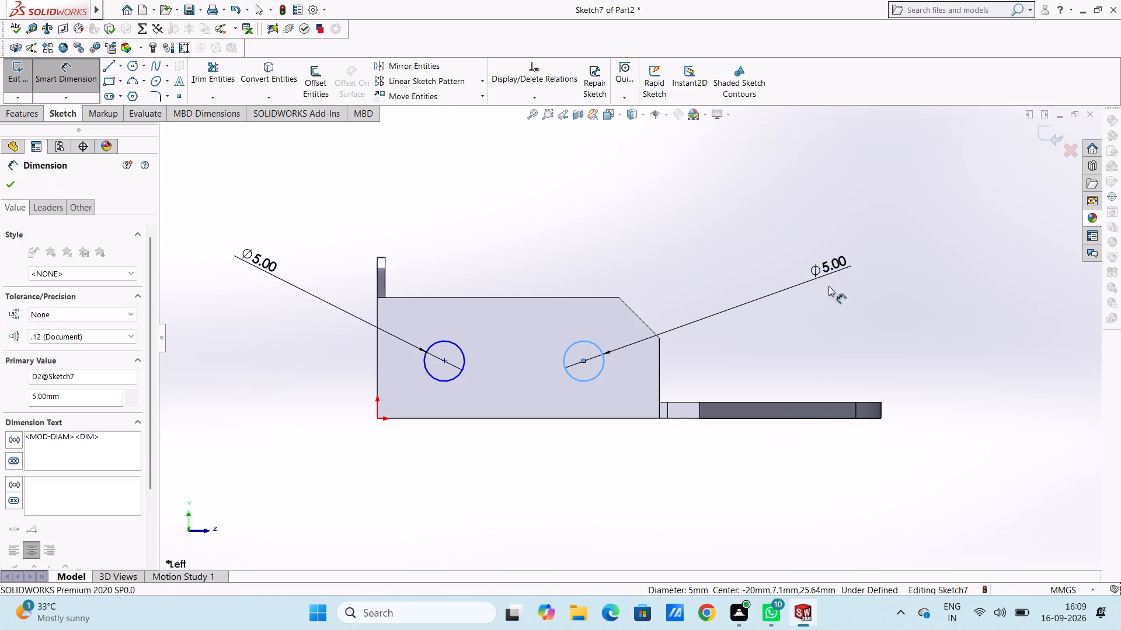
left_click(780, 255)
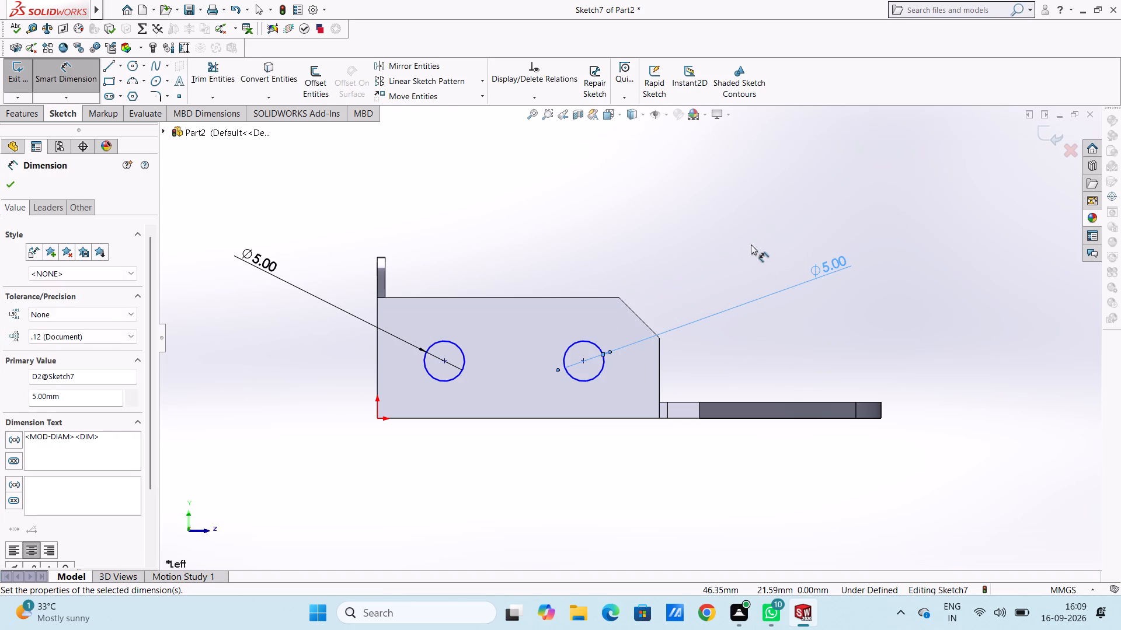
left_click(751, 244)
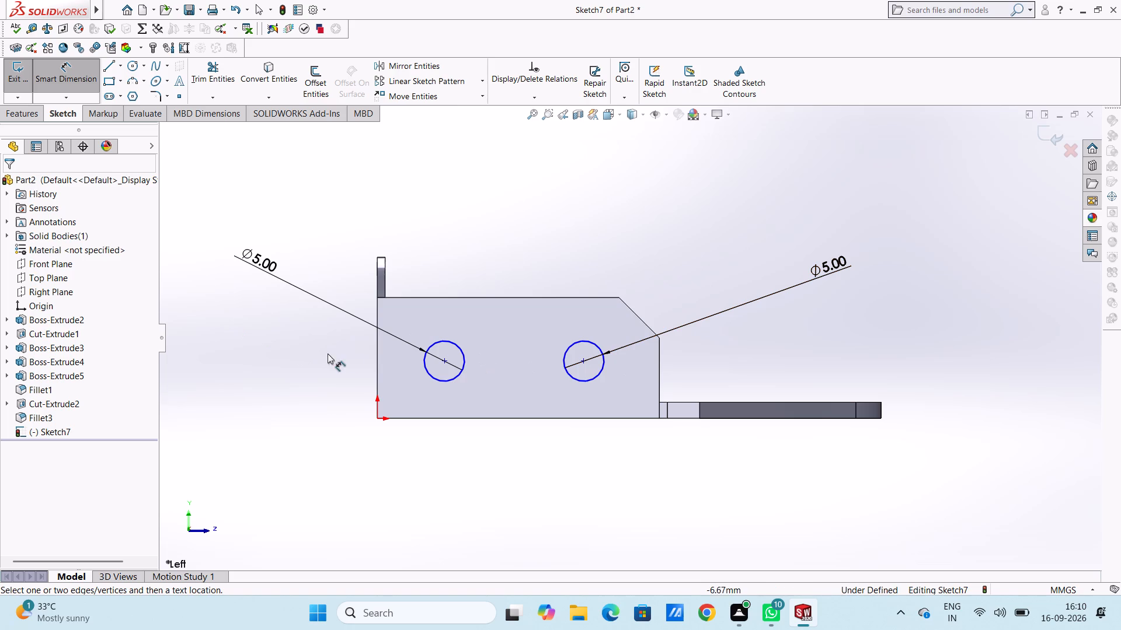
Dimension the centre of the circle nearest the back flange 10 mm from the side flange's back vertical edge.
left_click(375, 363)
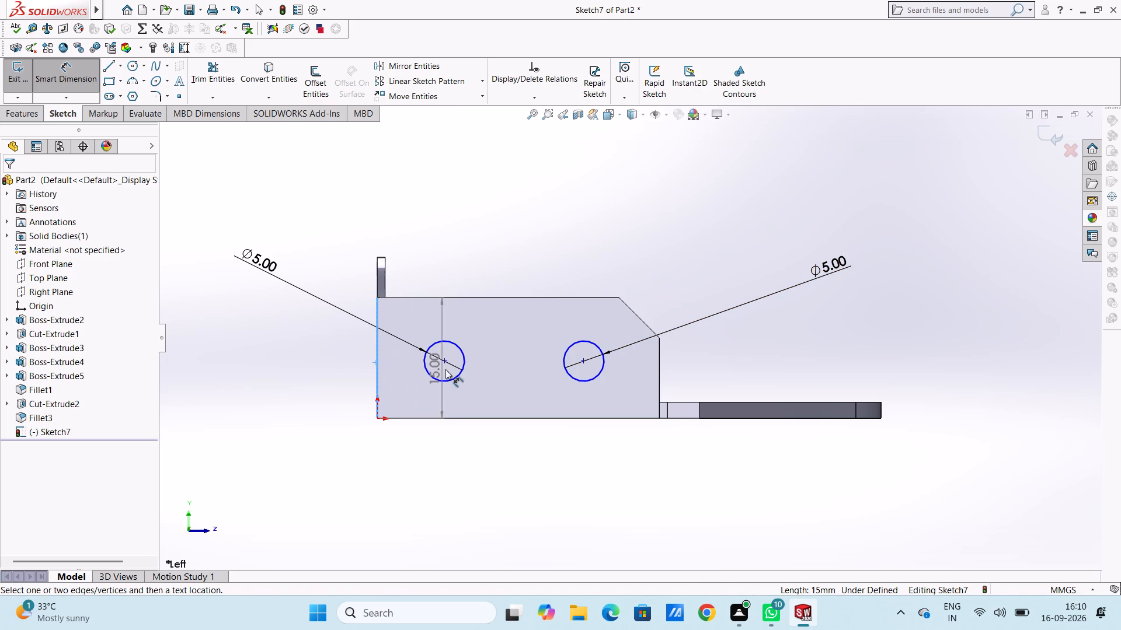
left_click(444, 360)
left_click(440, 465)
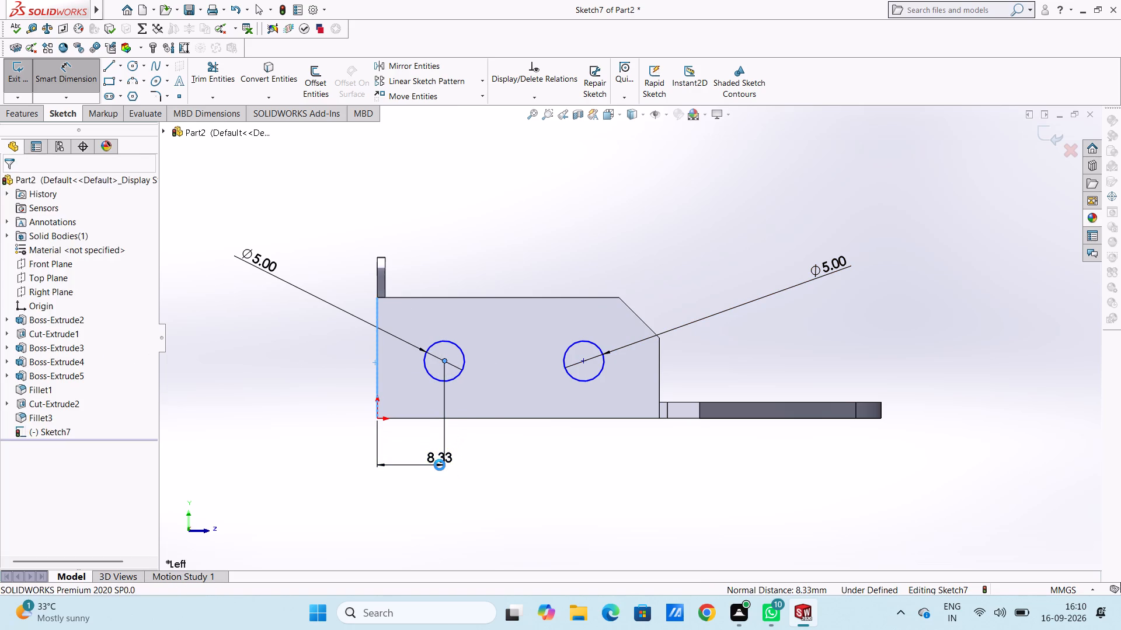
type("10")
key("Return")
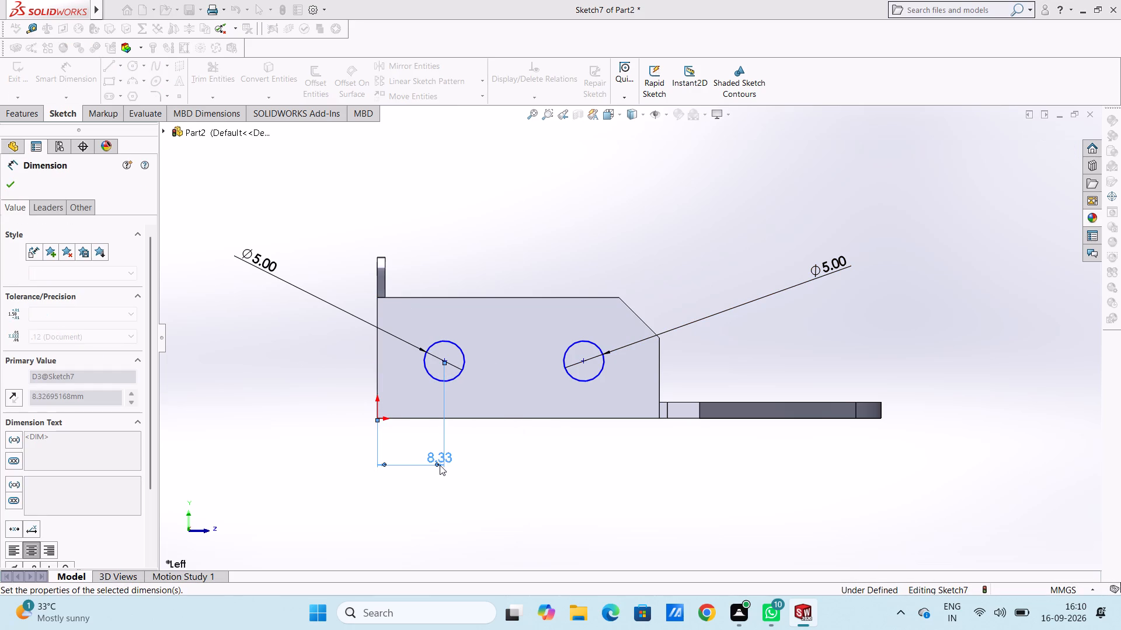
left_click(520, 473)
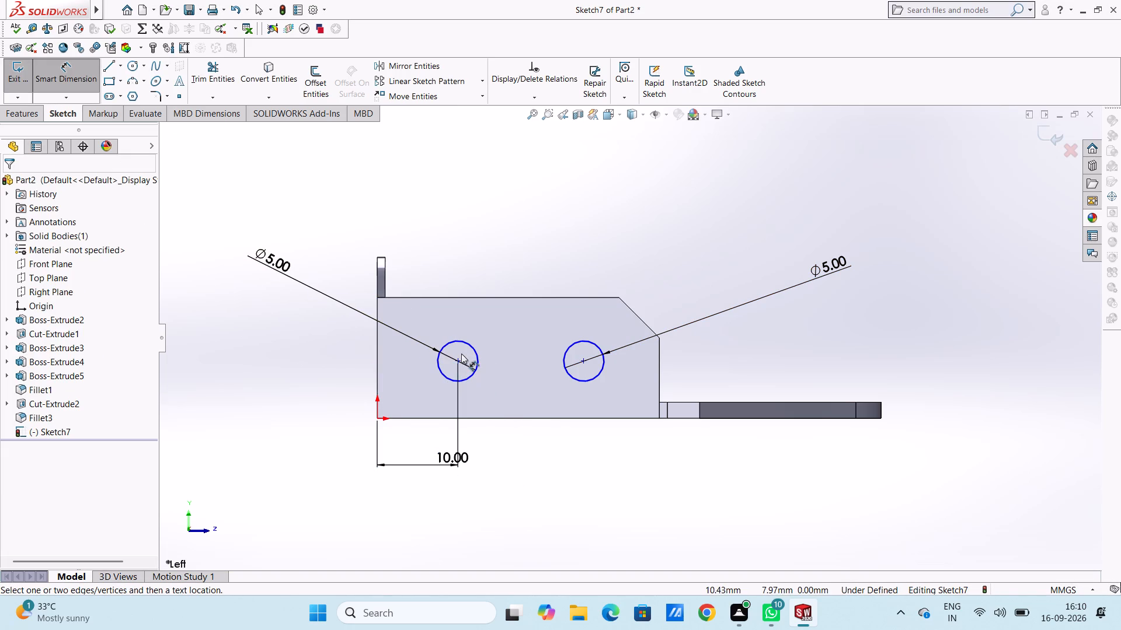
Set the centre-to-centre distance between the two circles to 15 mm.
left_click(459, 362)
left_click(586, 362)
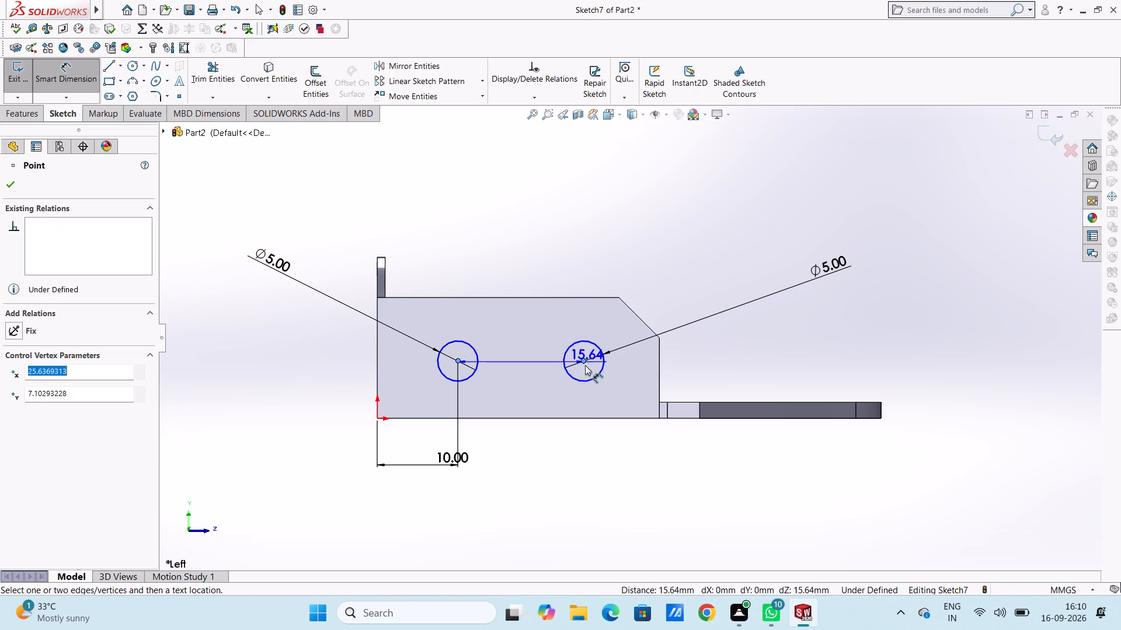
left_click(572, 463)
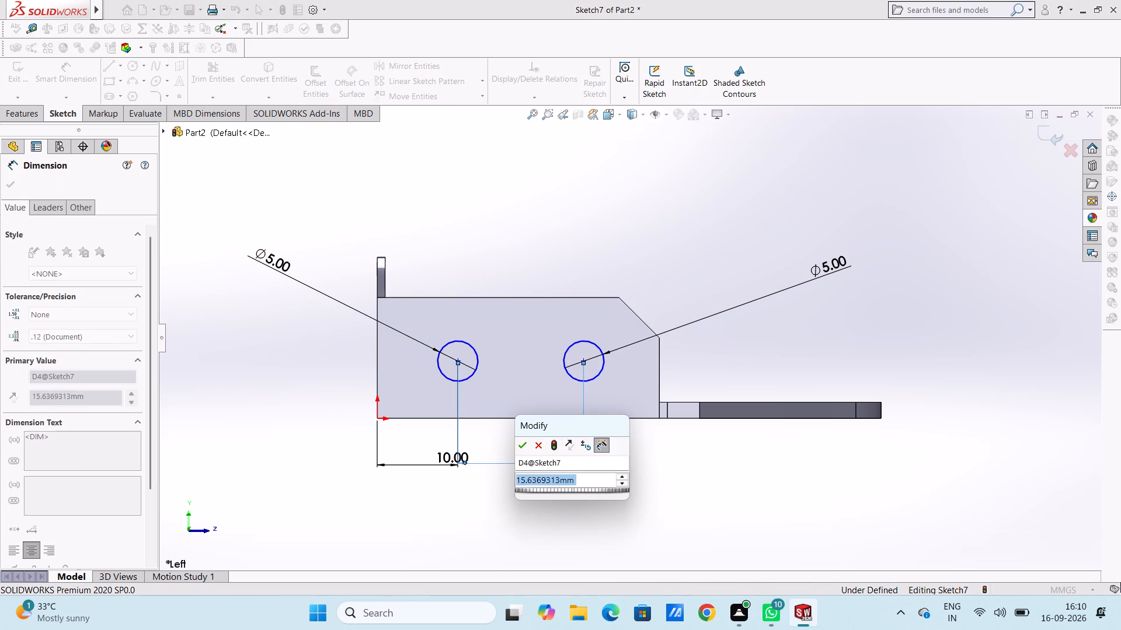
type("15")
key("Return")
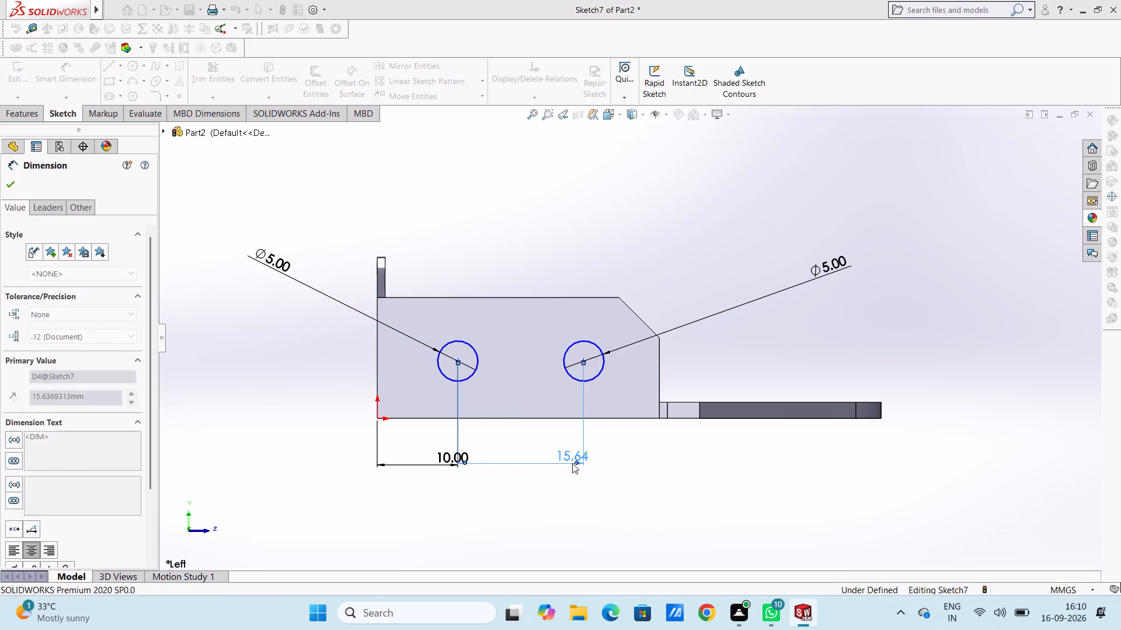
left_click(685, 473)
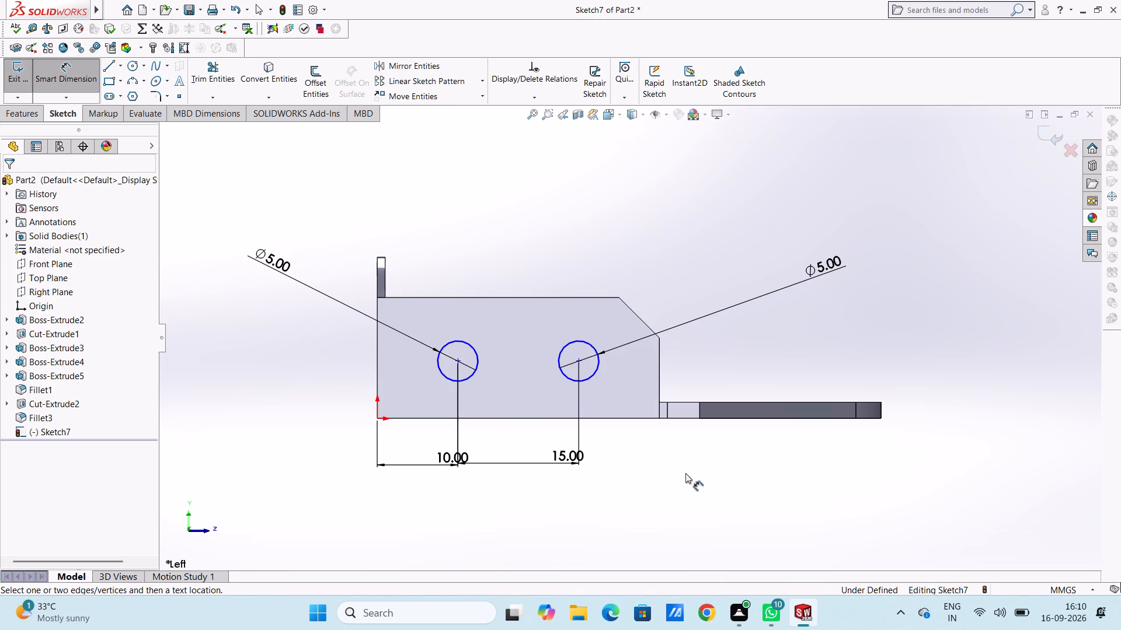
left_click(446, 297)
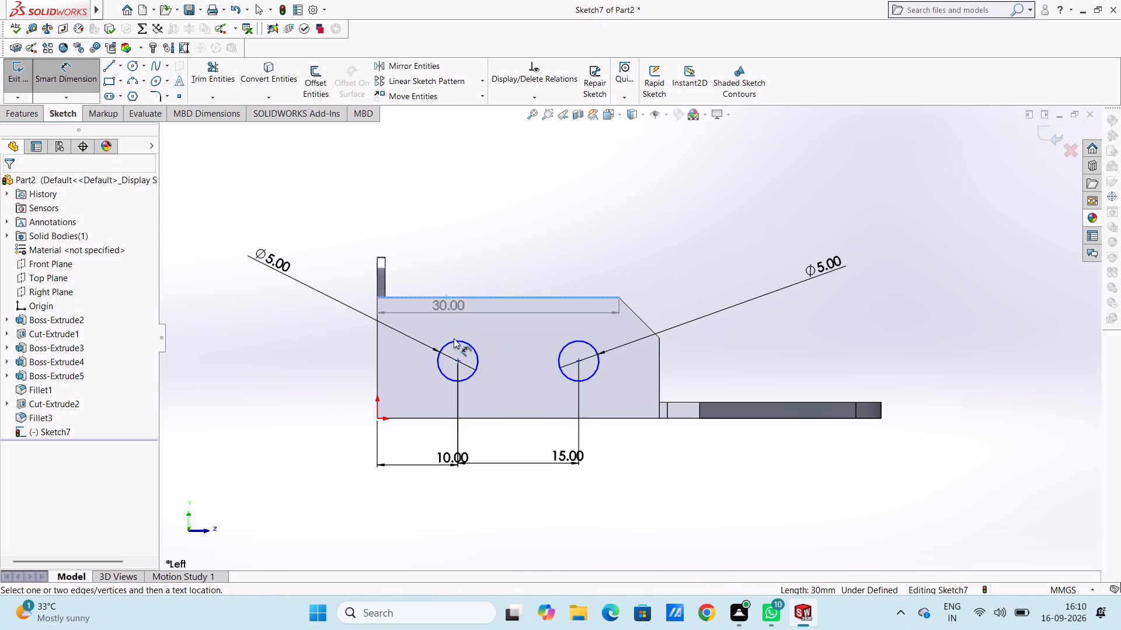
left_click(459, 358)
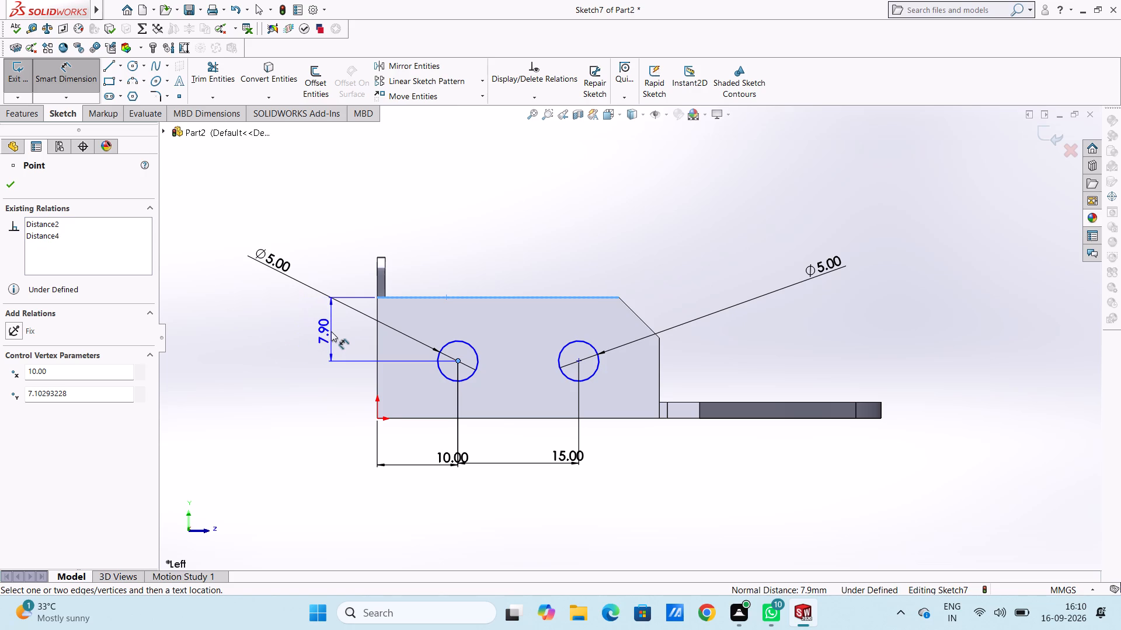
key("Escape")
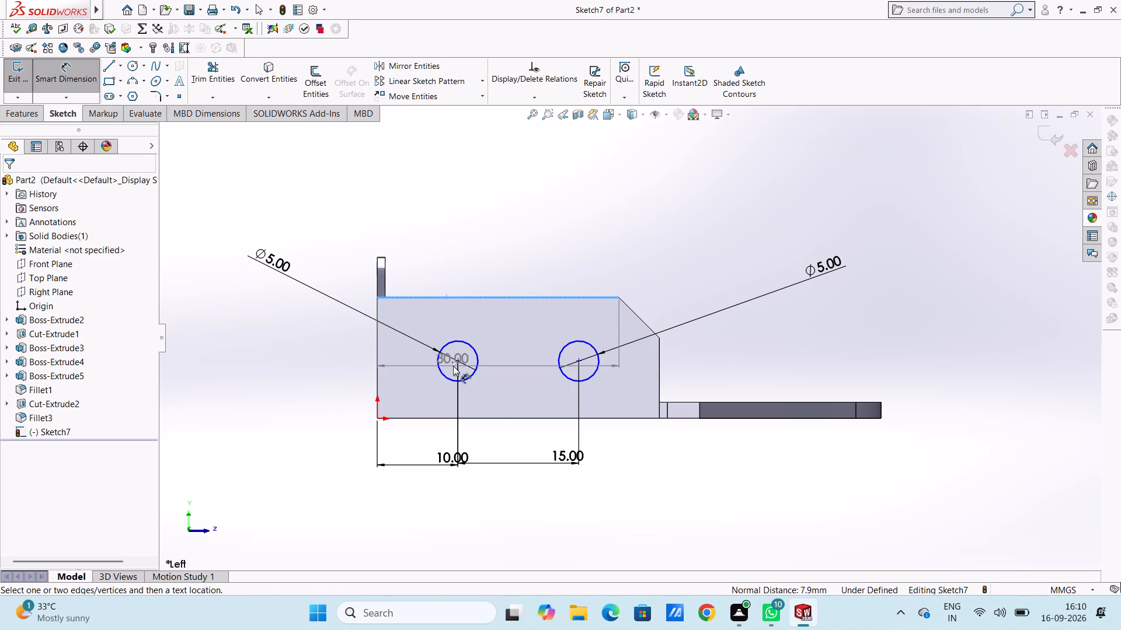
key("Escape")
Dimension the centre of the circle nearest the back flange 8 mm above the side flange's bottom edge.
left_click(457, 358)
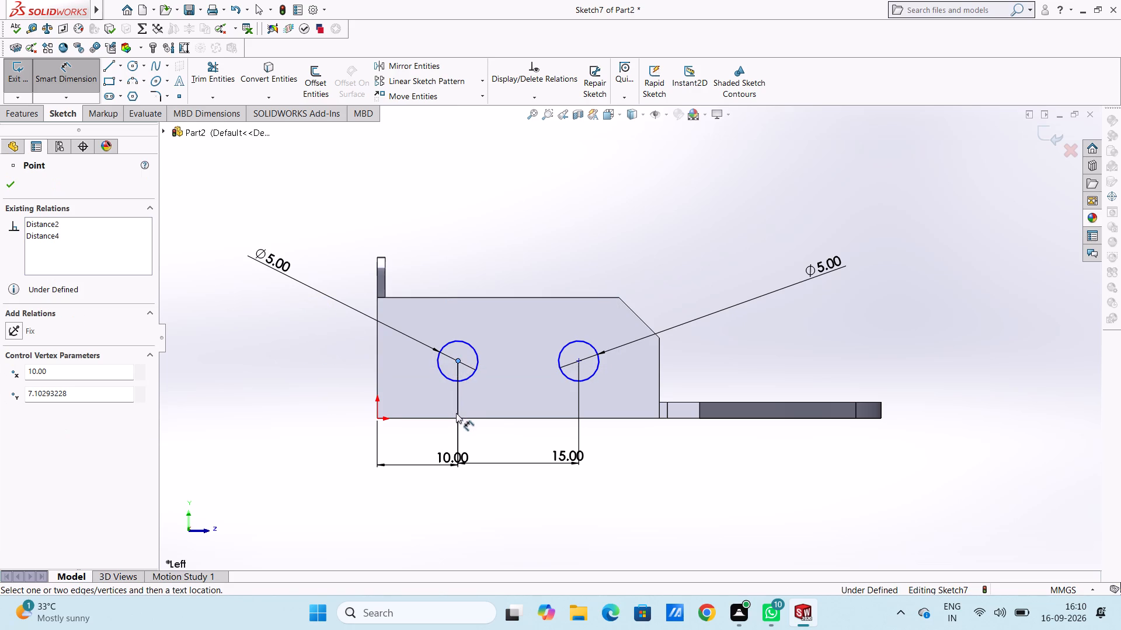
left_click(457, 417)
left_click(246, 388)
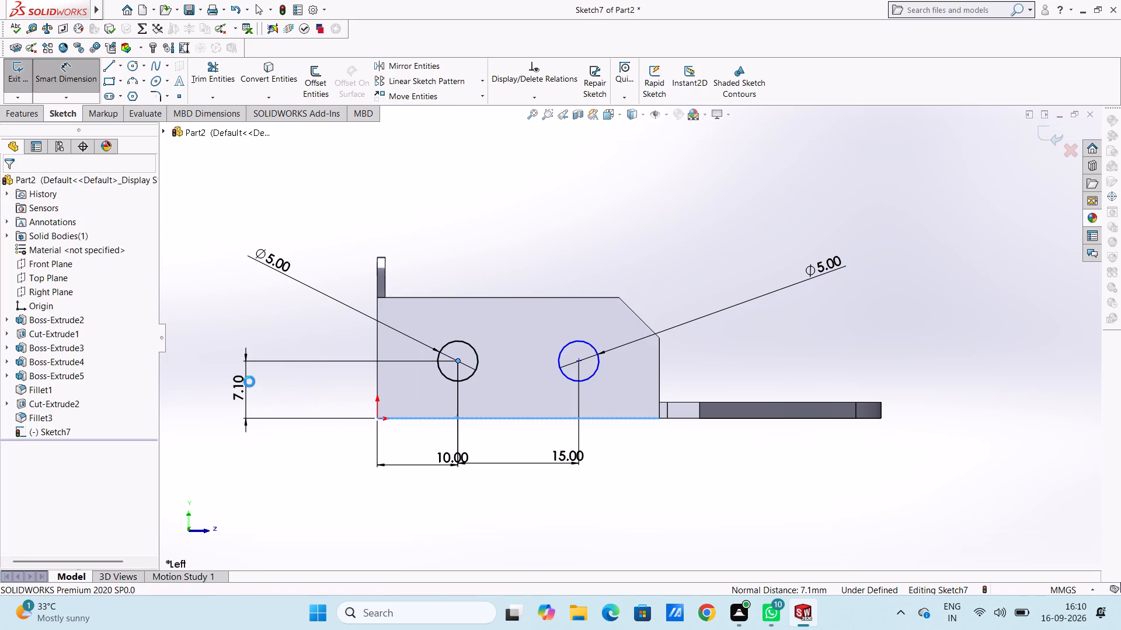
key("8")
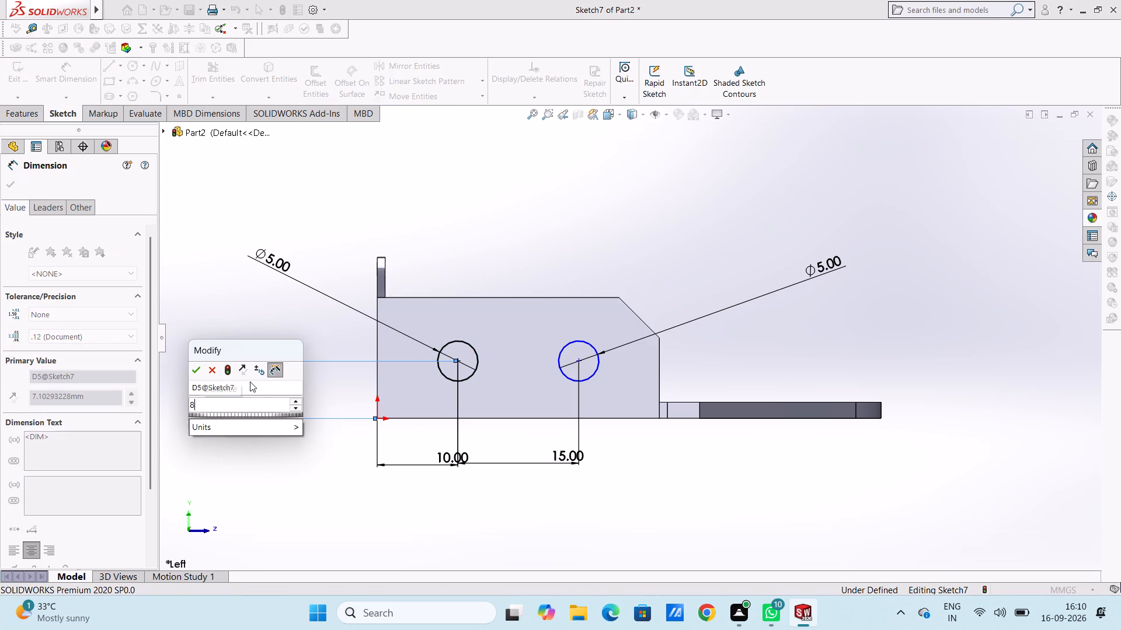
key("Return")
left_click(312, 317)
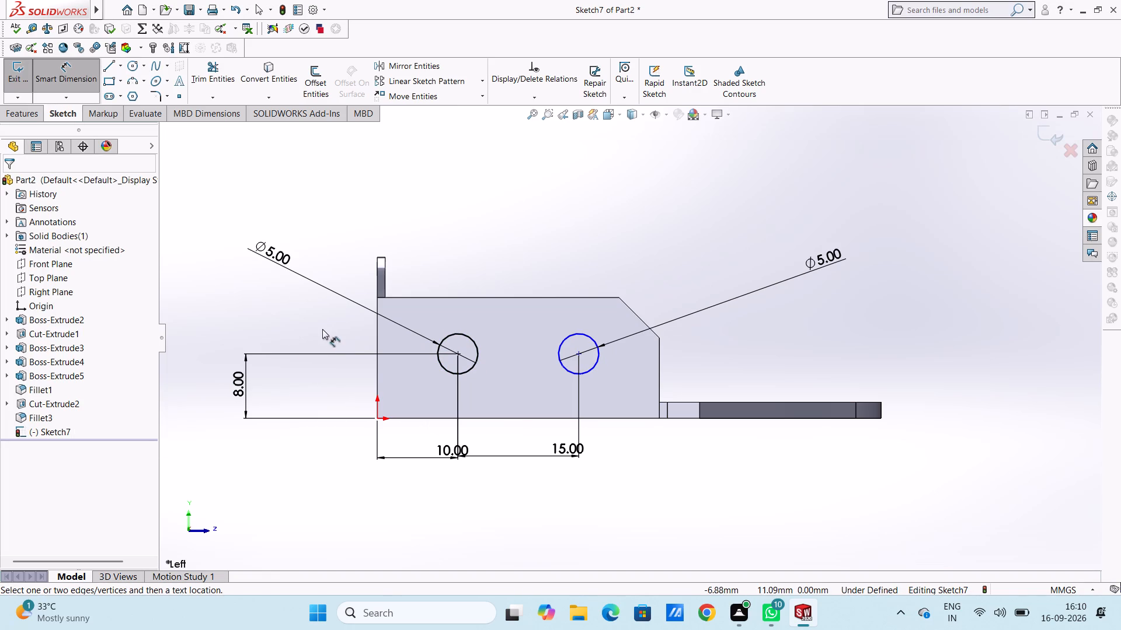
Dimension the centre of the circle nearest the chamfered corner 8 mm above the side flange's bottom edge.
left_click(579, 351)
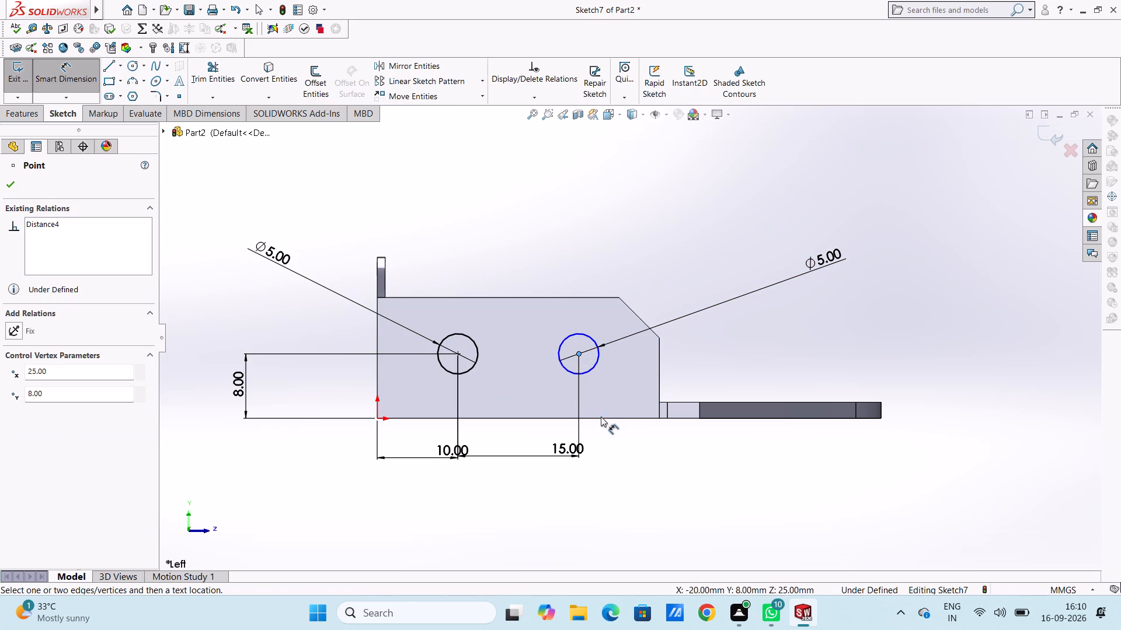
left_click(603, 418)
left_click(963, 391)
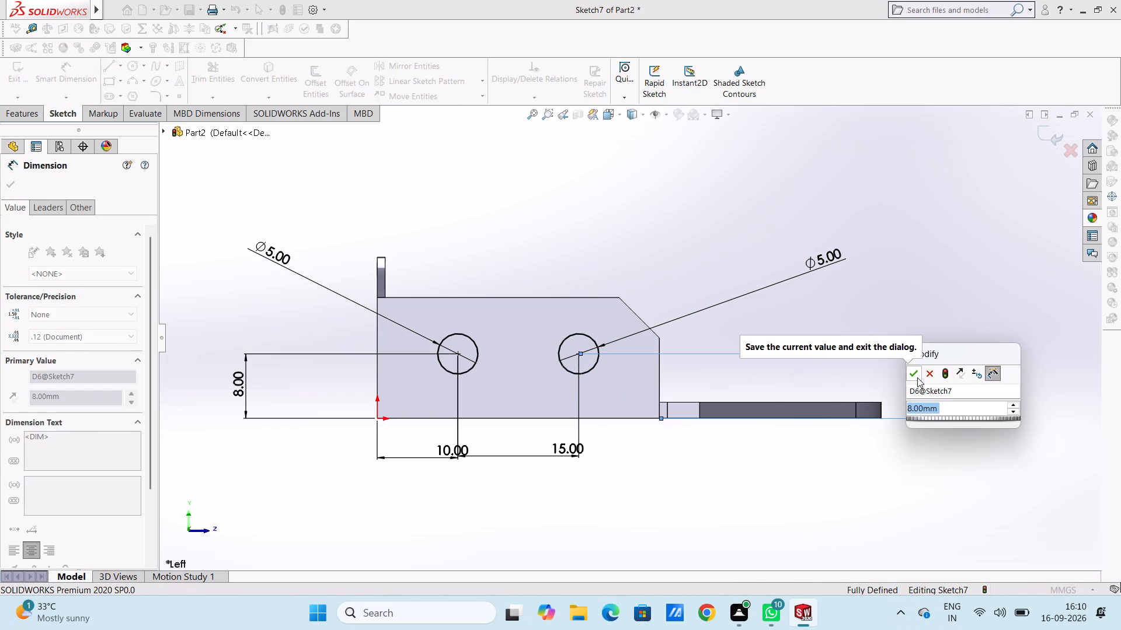
left_click(917, 377)
left_click(923, 296)
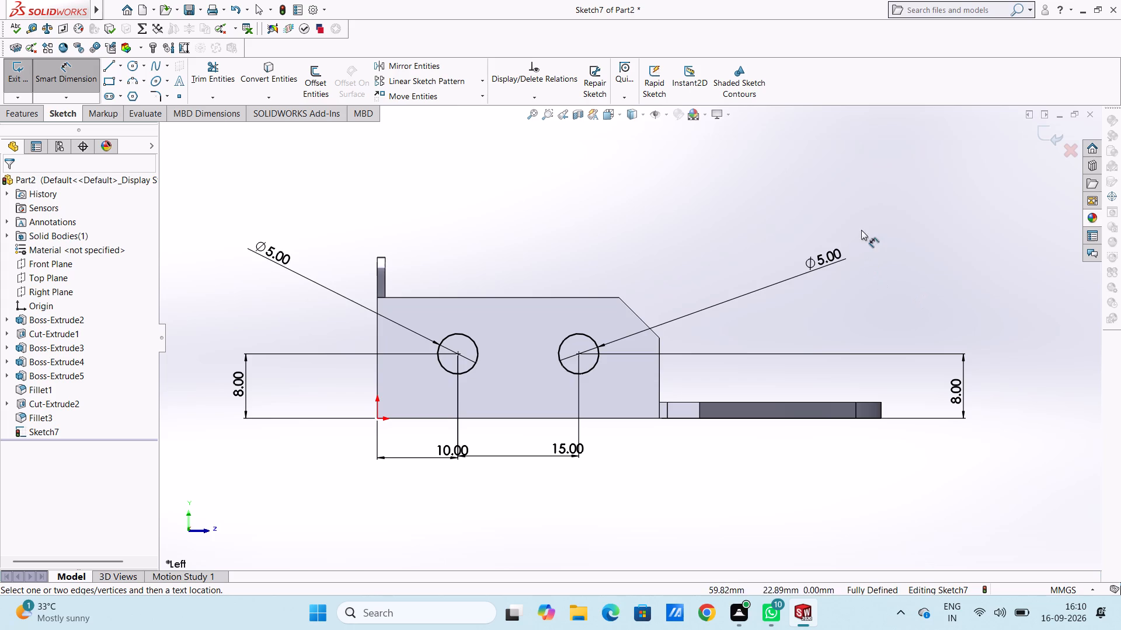
Cut-extrude the two circles with a blind depth of 50 mm through both side flanges.
middle_click_drag(859, 192, 811, 276)
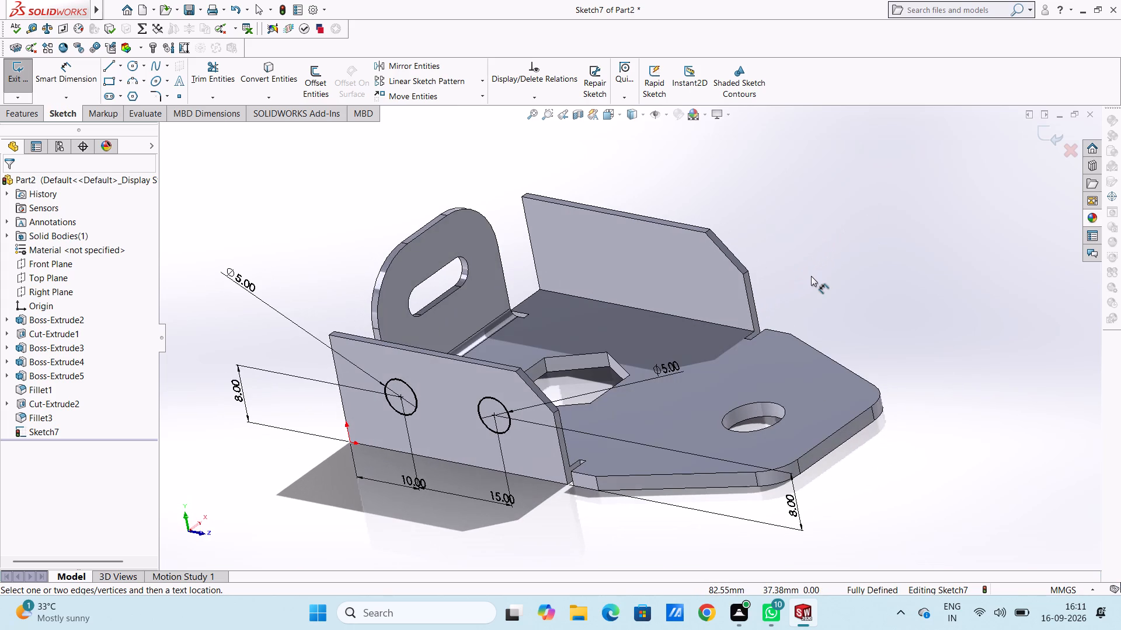
left_click(29, 116)
left_click(200, 75)
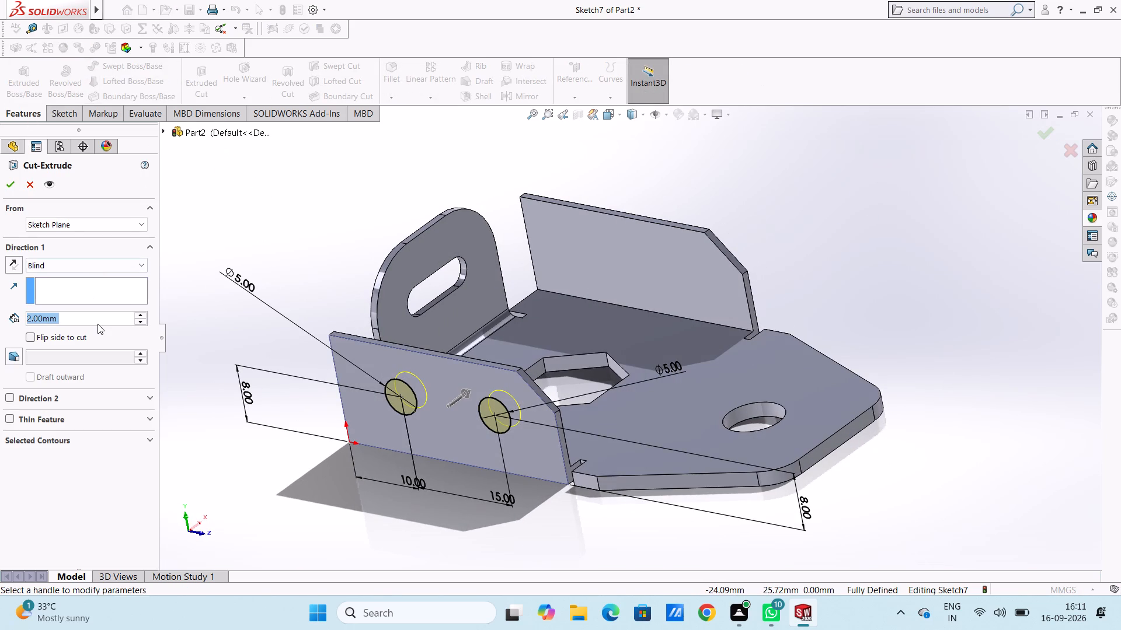
type("50")
key("Return")
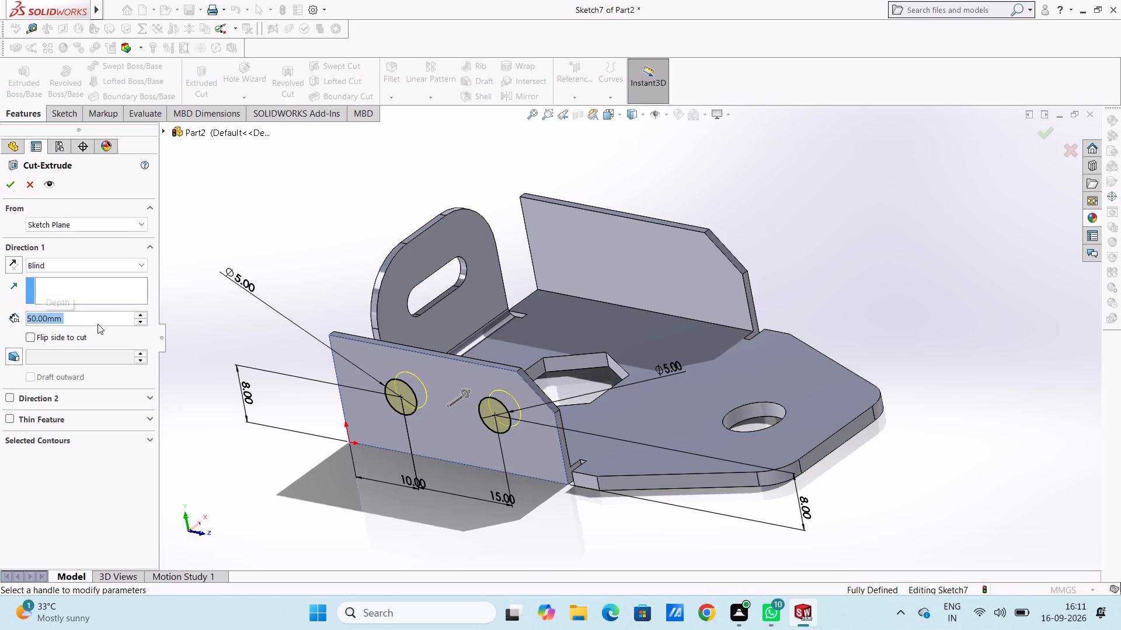
left_click(13, 191)
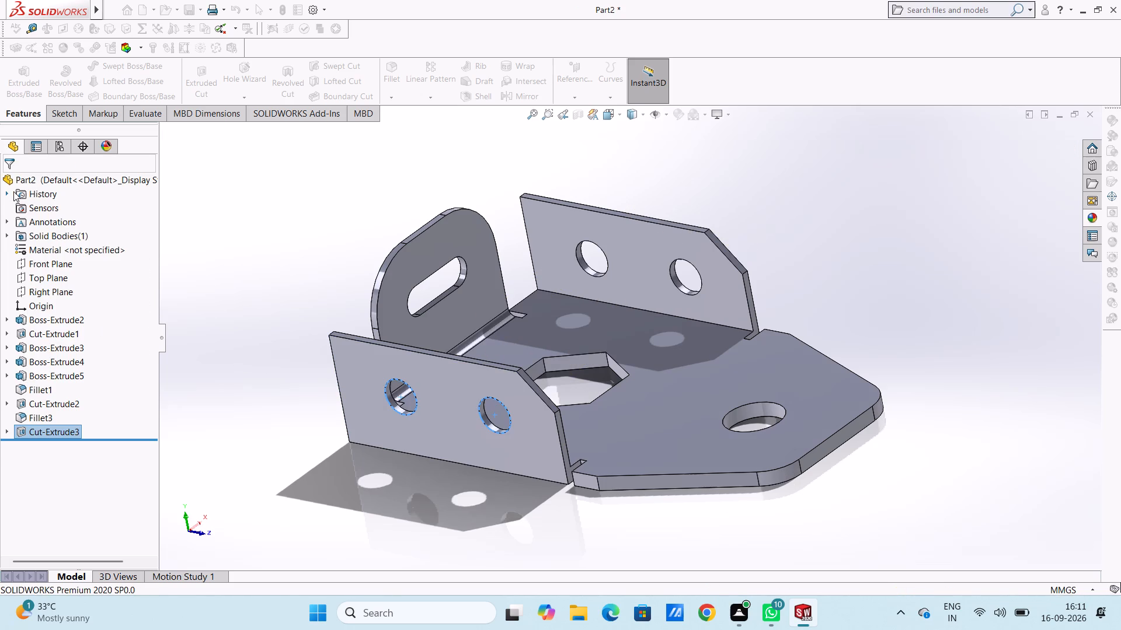
left_click(330, 202)
Examine the finished bracket from several angles, including the back, right and isometric views, checking the flange holes.
middle_click_drag(330, 202, 378, 217)
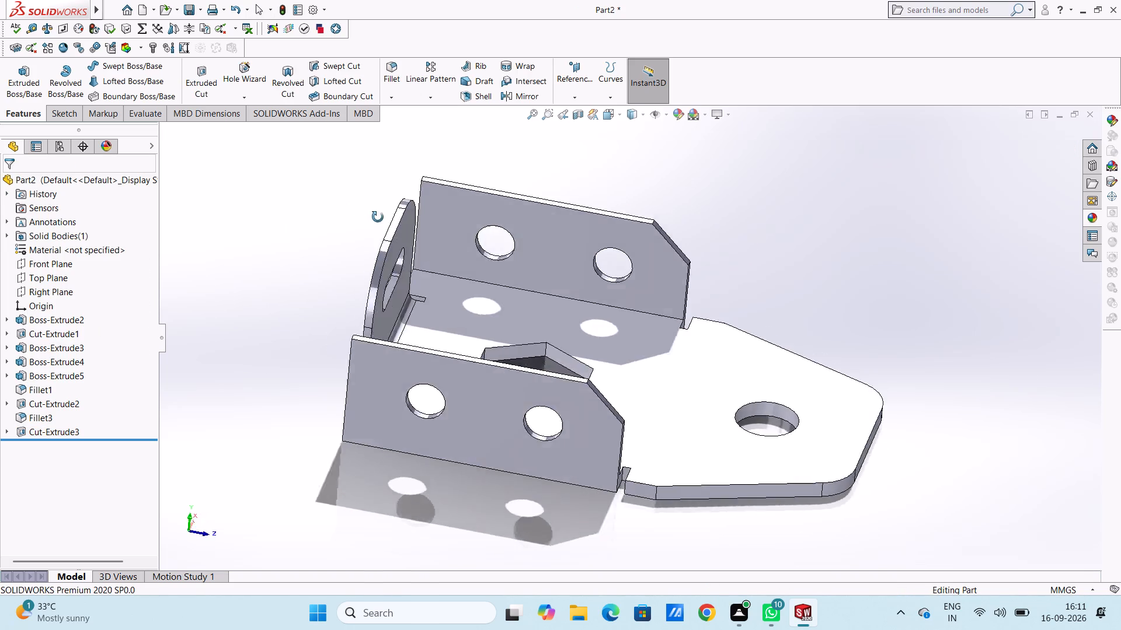
middle_click_drag(378, 217, 379, 168)
middle_click_drag(386, 159, 389, 149)
scroll(388, 155, "up", 1)
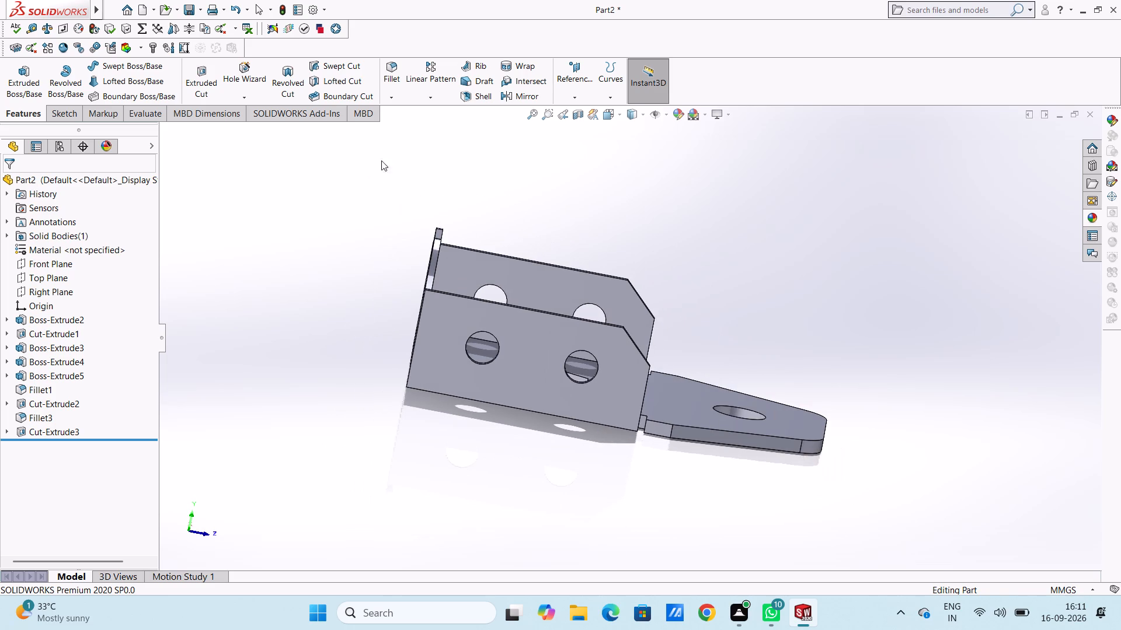
key("ctrl+2")
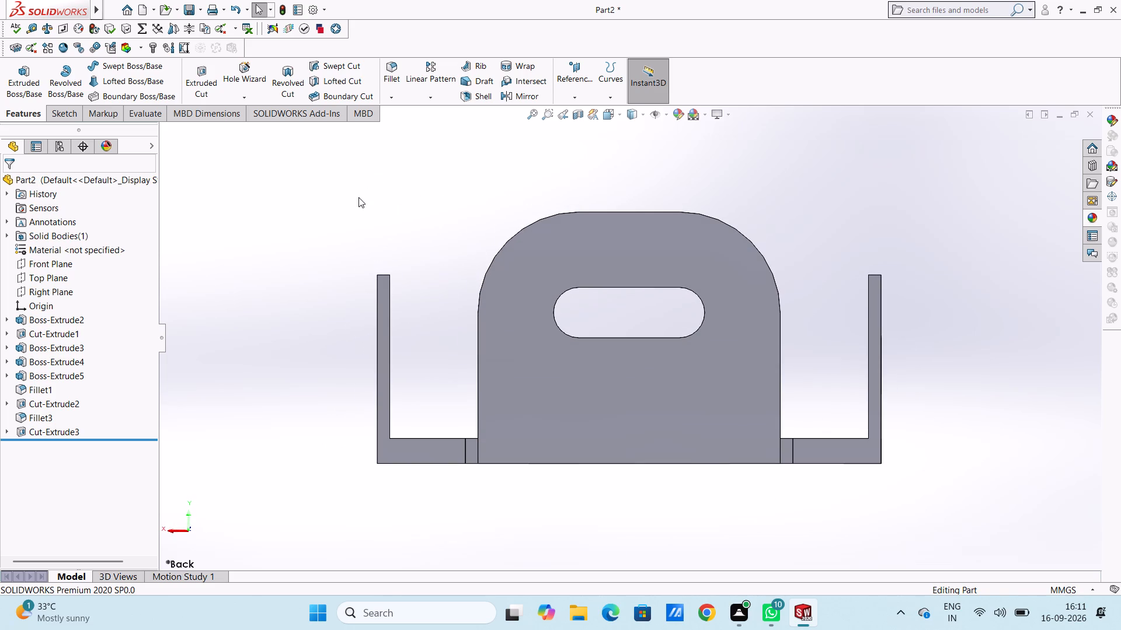
key("ctrl+4")
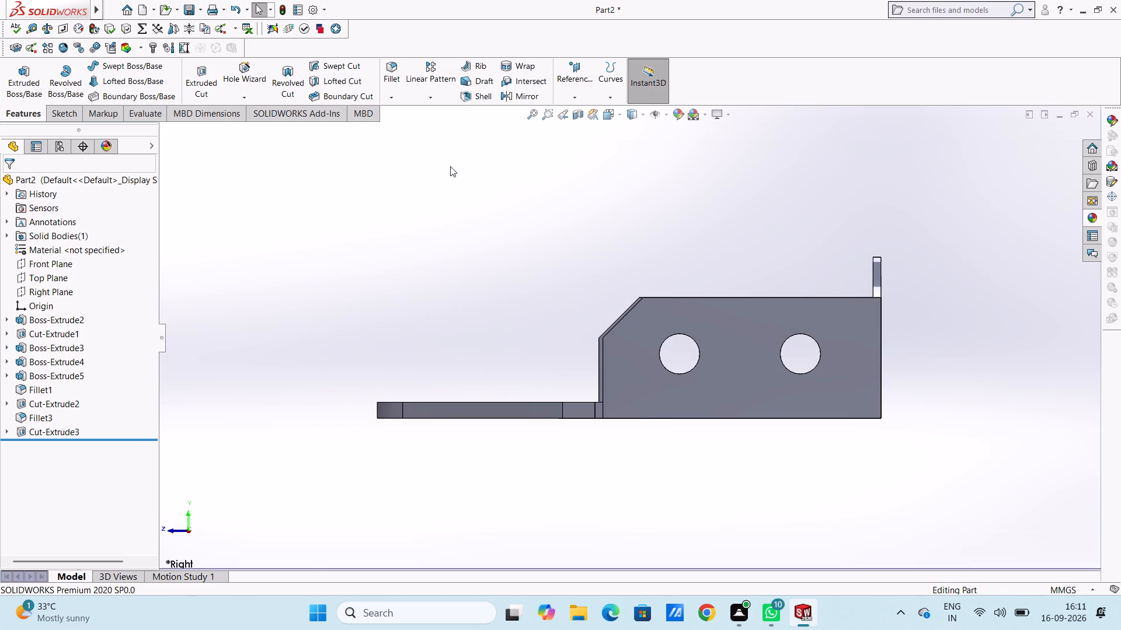
middle_click_drag(451, 166, 475, 295)
scroll(475, 295, "up", 3)
scroll(400, 286, "down", 3)
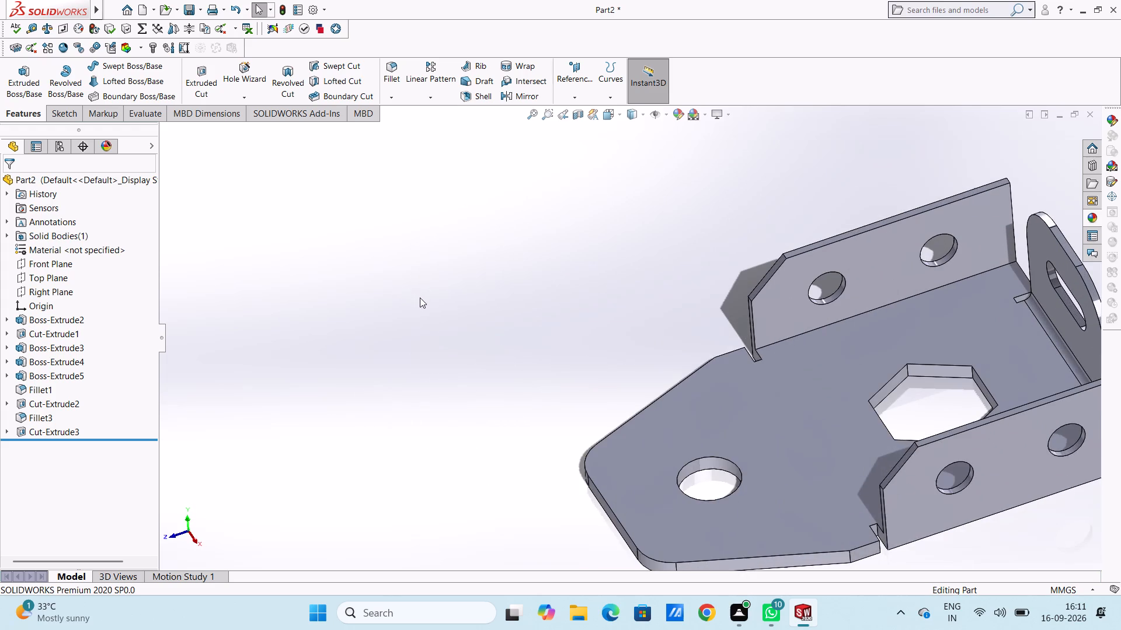
middle_click_drag(421, 297, 491, 362)
scroll(492, 361, "down", 3)
scroll(496, 358, "up", 9)
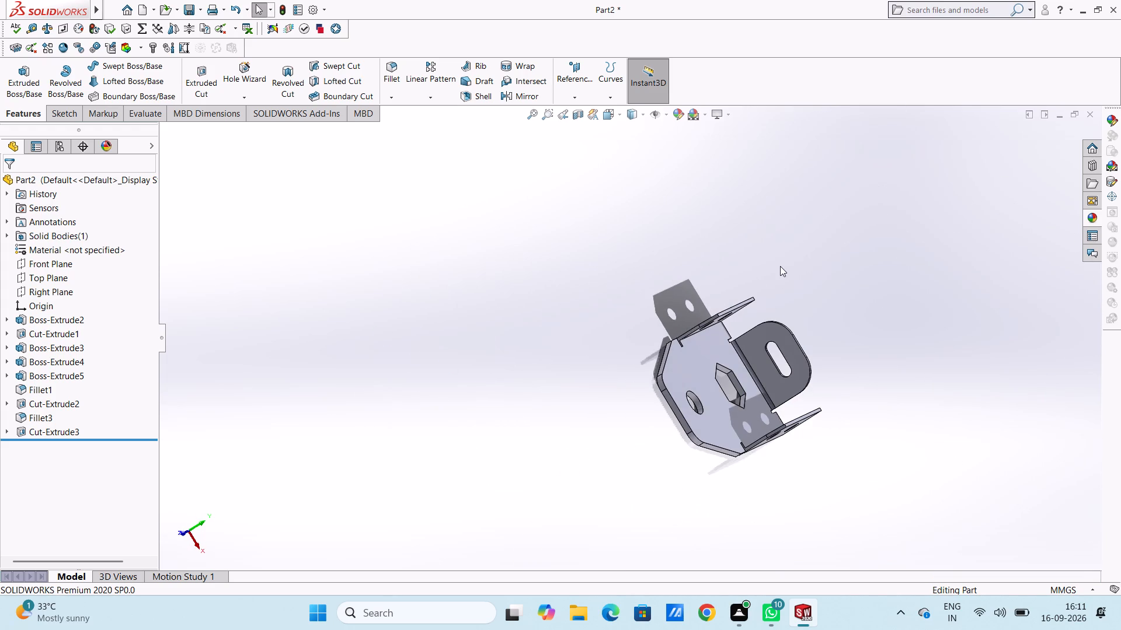
middle_click_drag(781, 267, 711, 329)
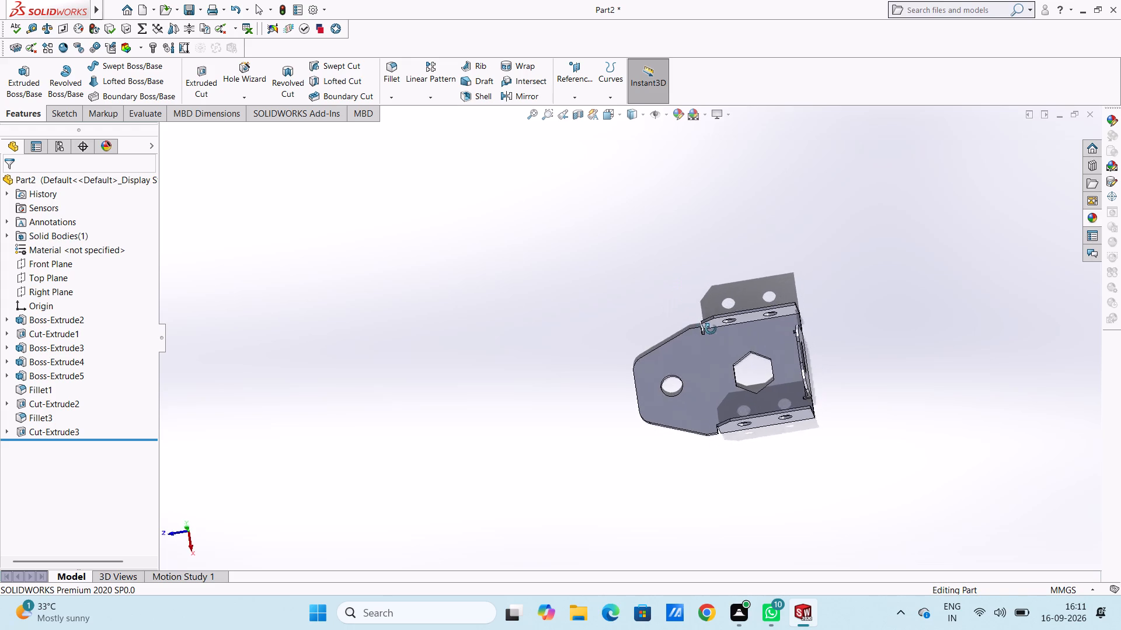
middle_click_drag(711, 329, 767, 378)
scroll(857, 341, "up", 3)
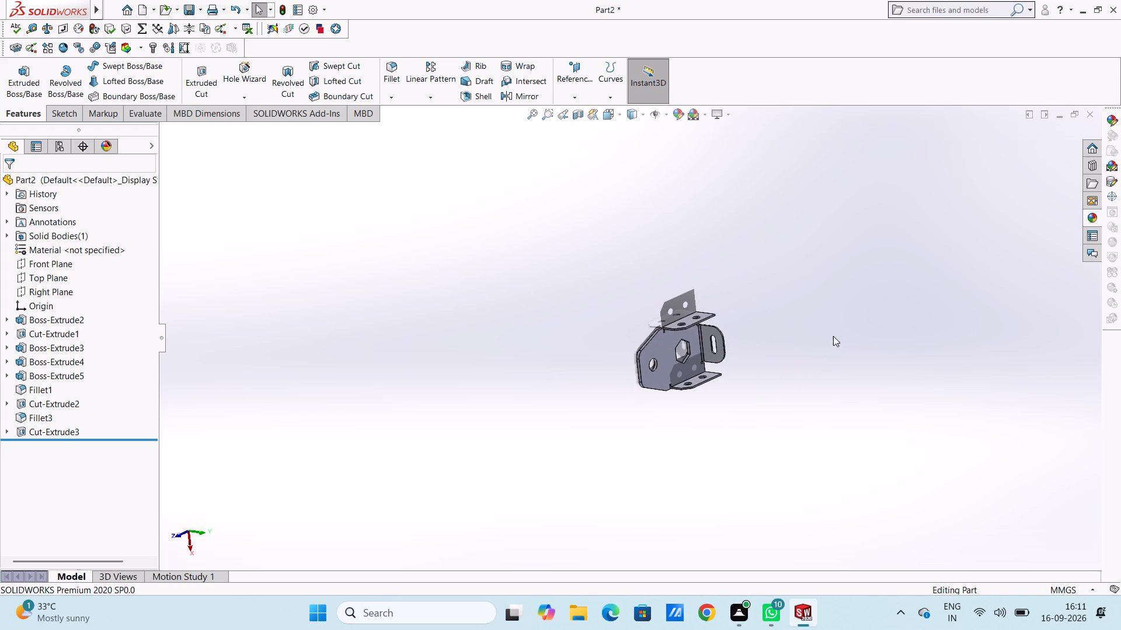
scroll(729, 318, "down", 8)
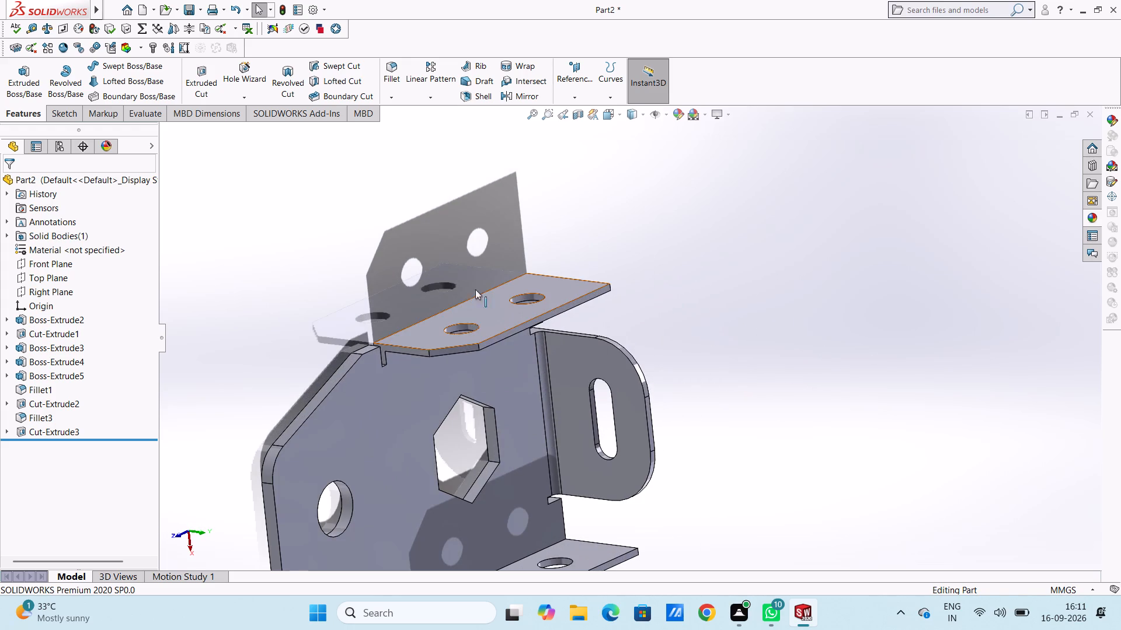
middle_click_drag(438, 261, 366, 195)
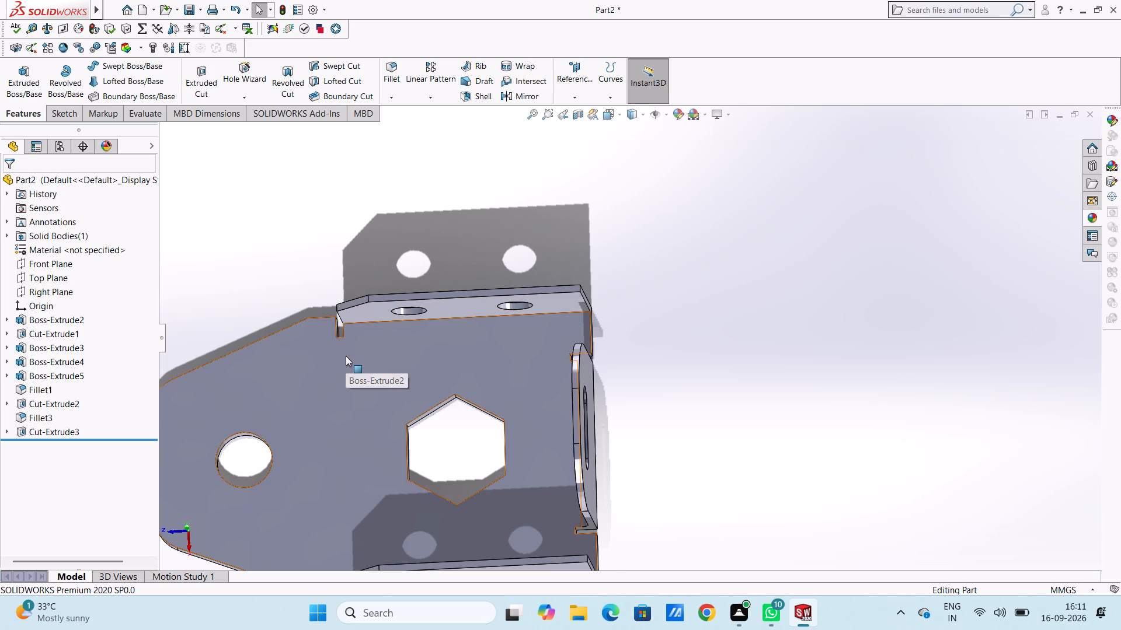
key("ctrl+7")
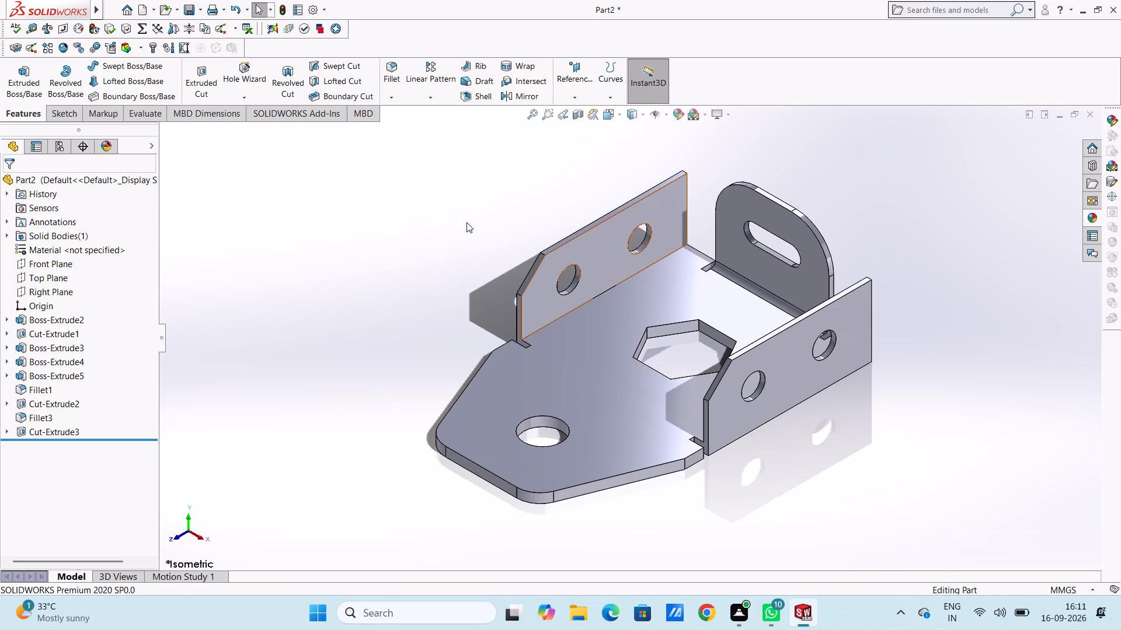
key("Escape")
key("Escape")
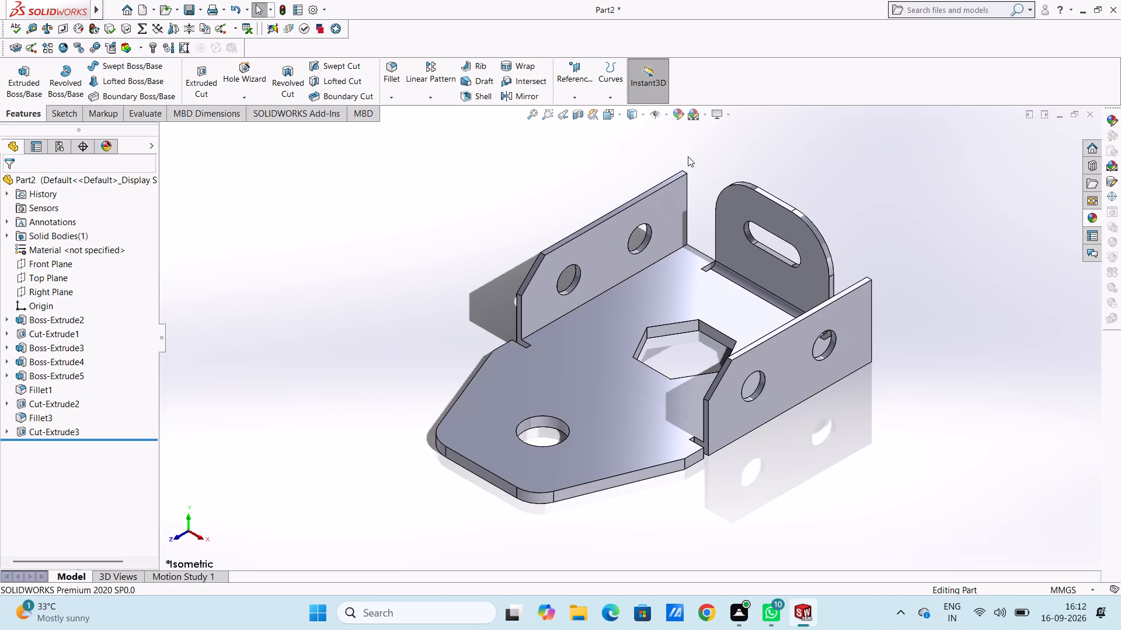
Apply a magenta colour from the standard swatches to the whole part.
left_click(681, 109)
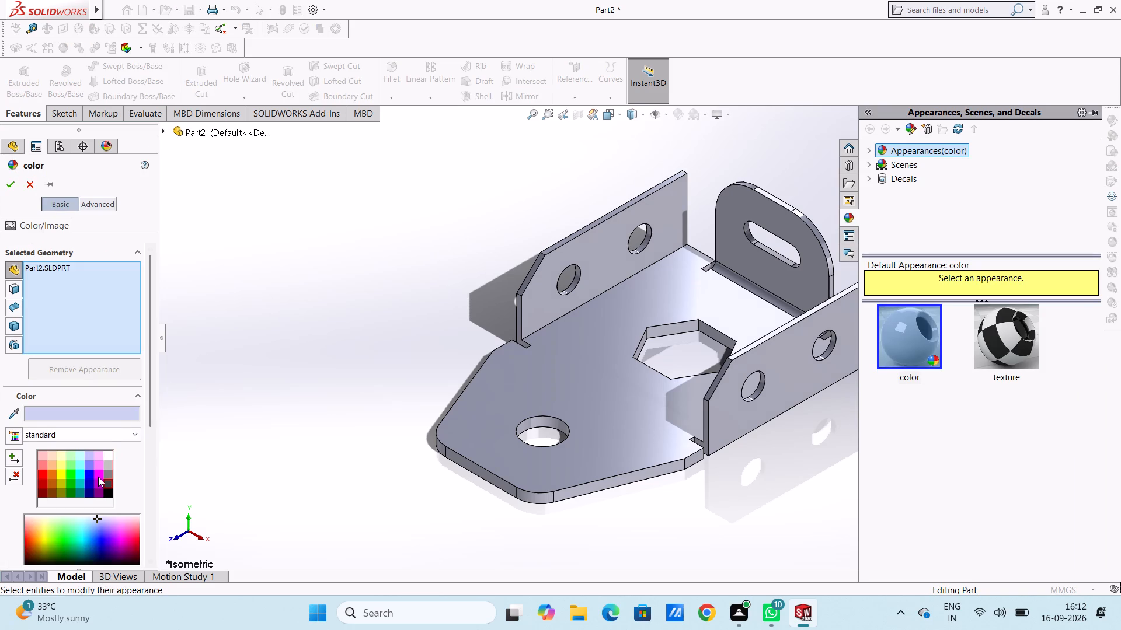
left_click(98, 477)
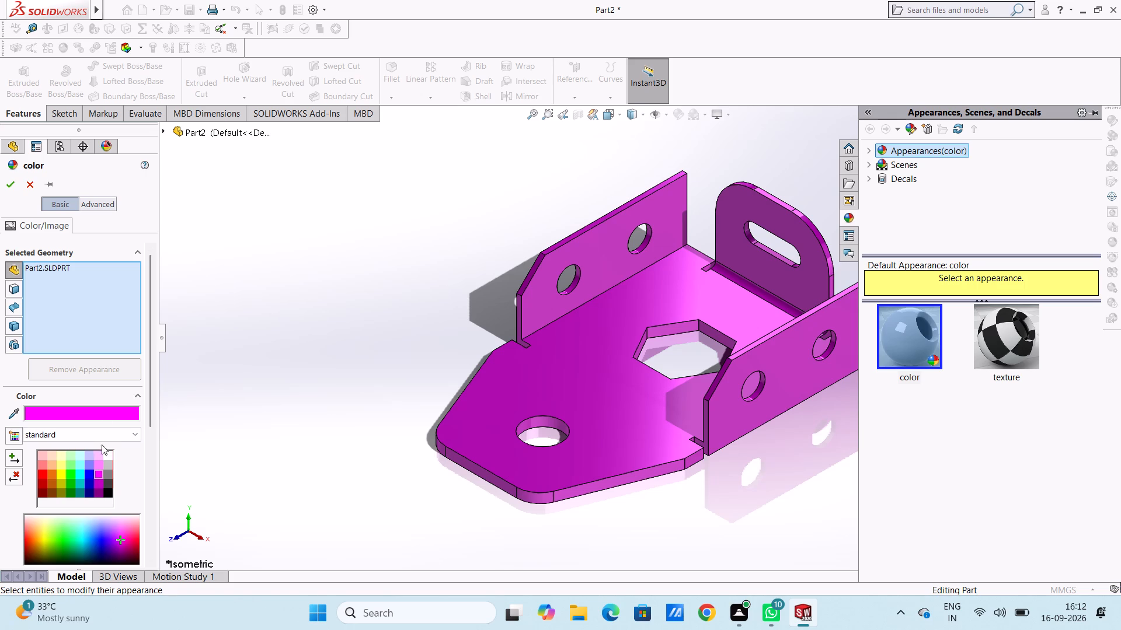
left_click(16, 186)
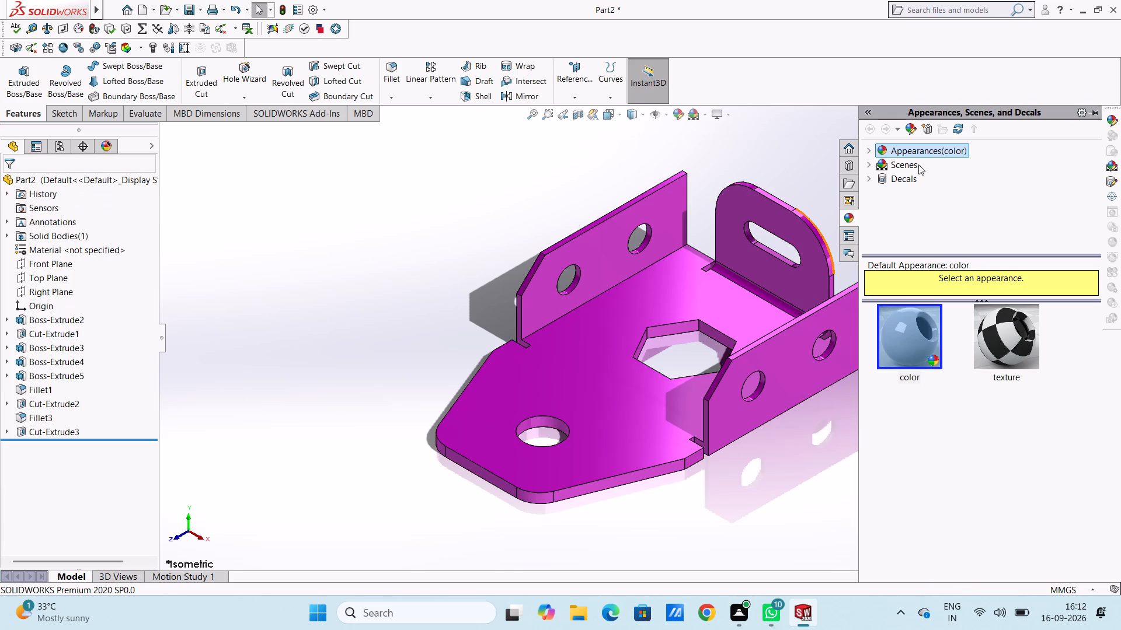
Apply the polished silver metal appearance to the inner face of the round hole in the base plate.
left_click(869, 152)
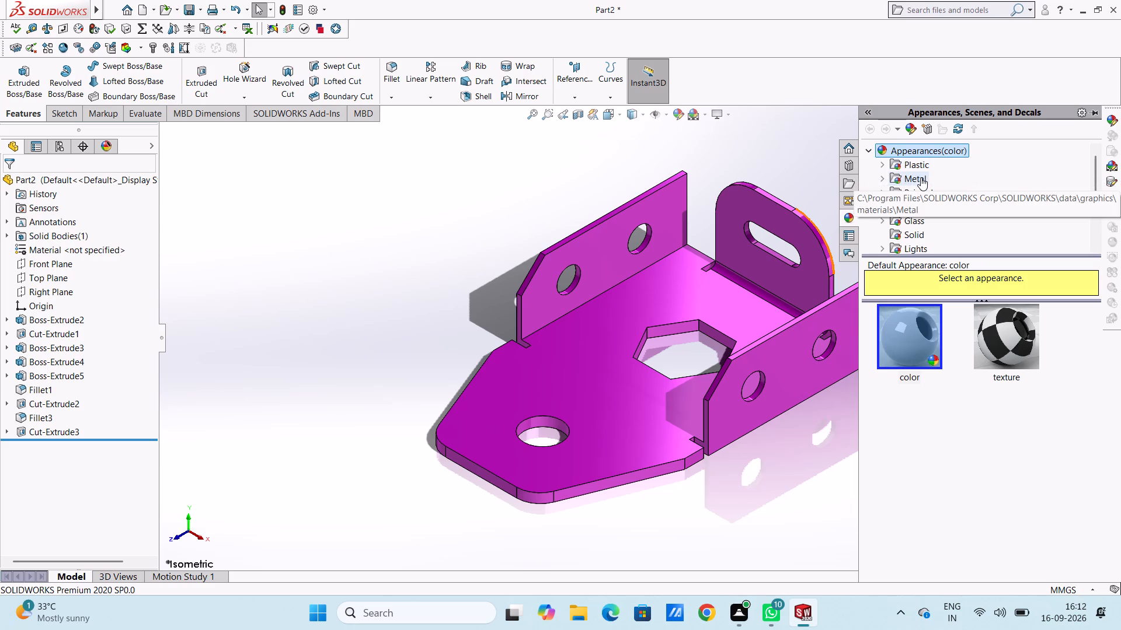
left_click(921, 177)
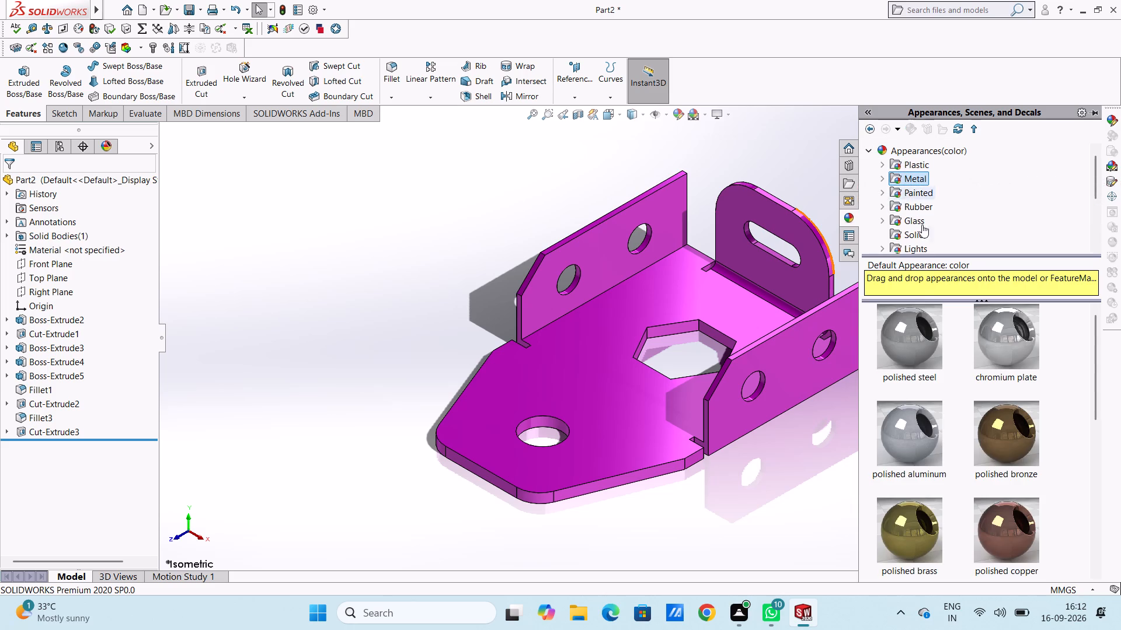
scroll(956, 461, "down", 3)
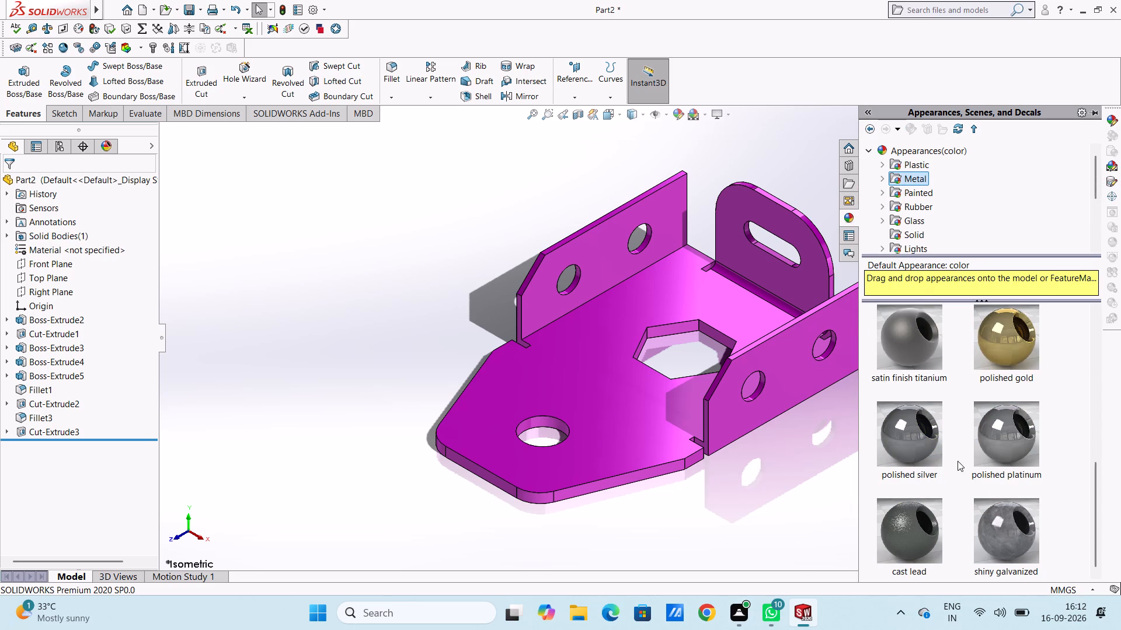
left_click_drag(919, 441, 901, 442)
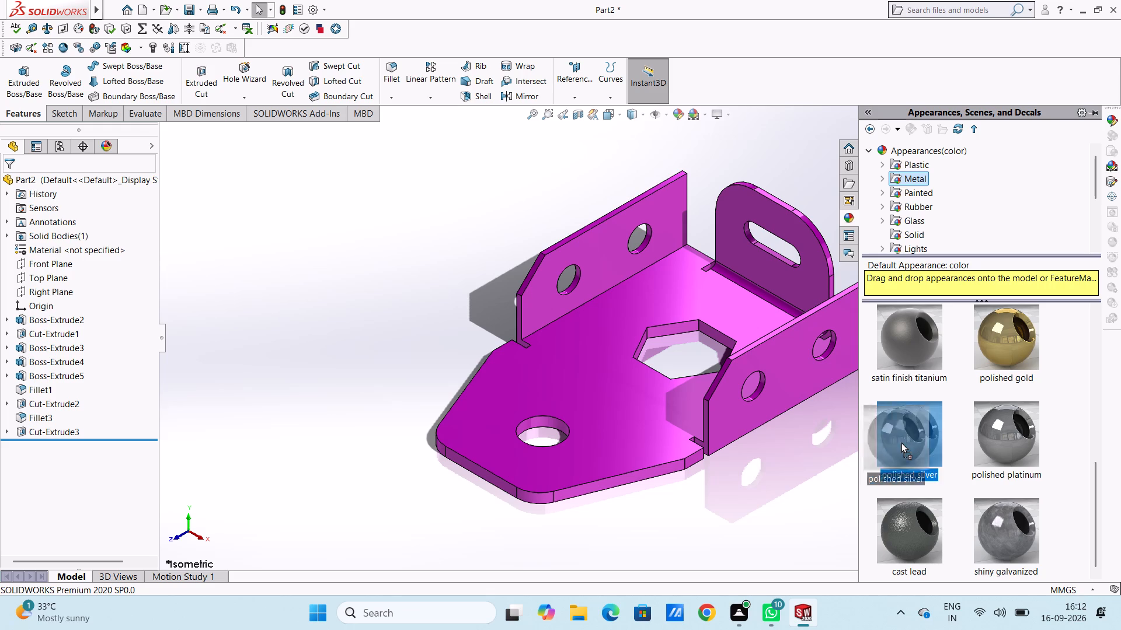
left_click_drag(901, 442, 531, 424)
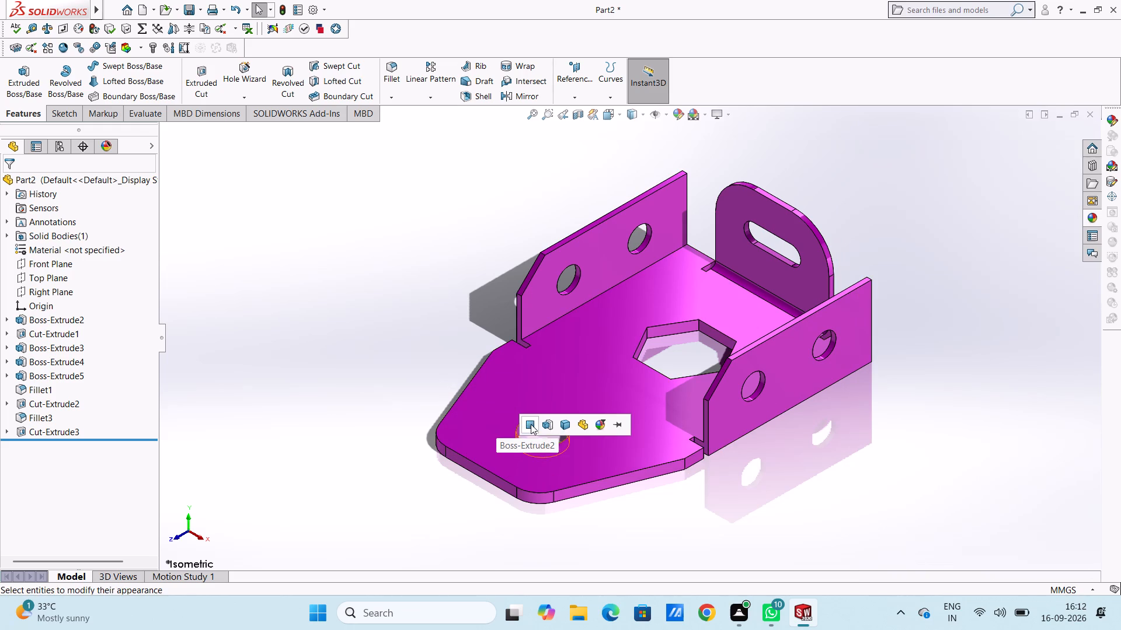
left_click(531, 423)
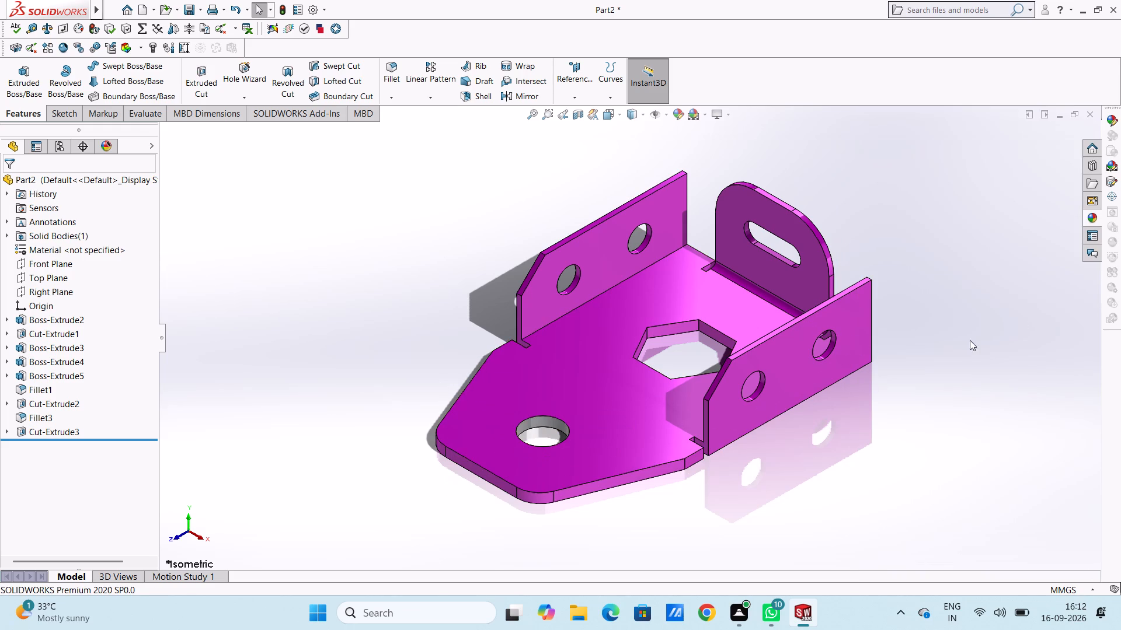
Apply the polished silver appearance to the inner wall face of the hexagonal hole on the back flange side.
left_click(1085, 217)
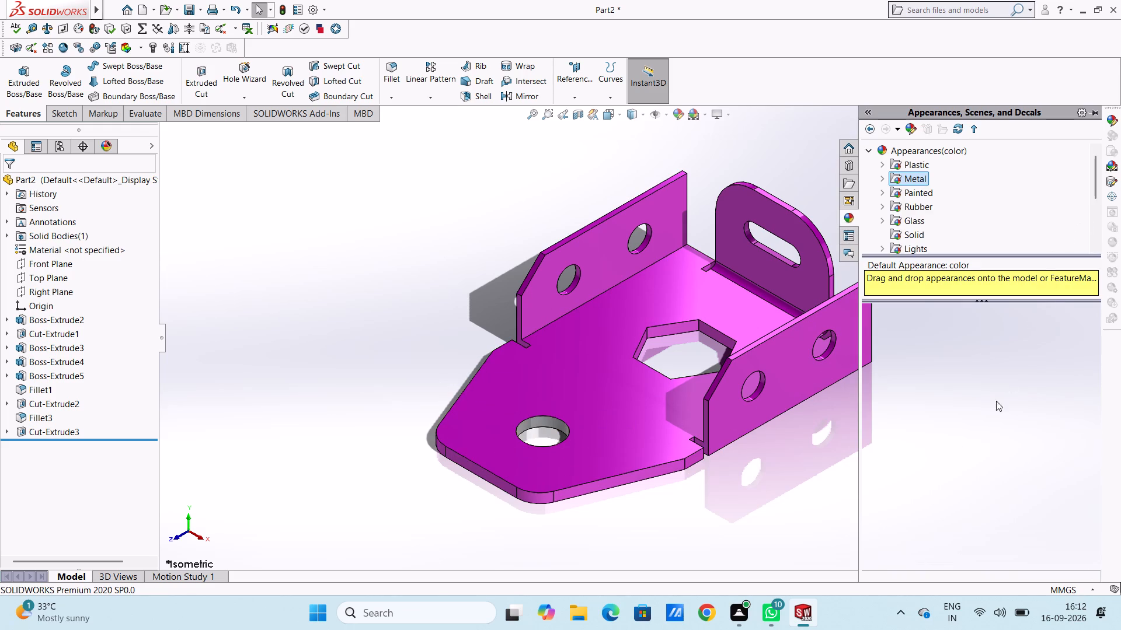
left_click_drag(900, 436, 677, 327)
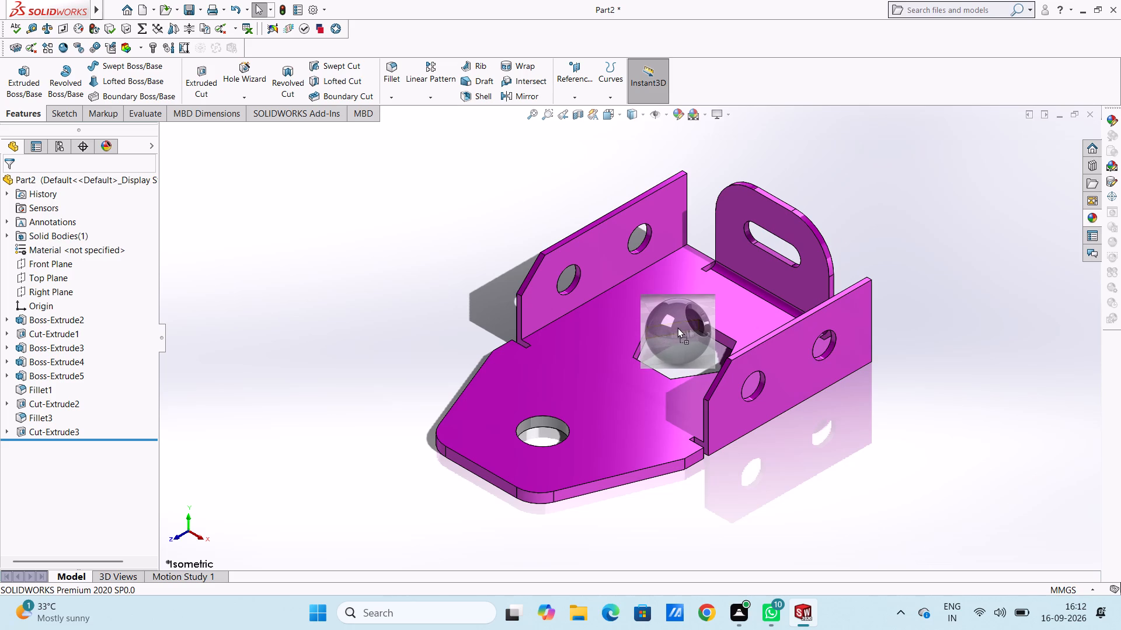
left_click_drag(677, 327, 674, 331)
left_click(674, 331)
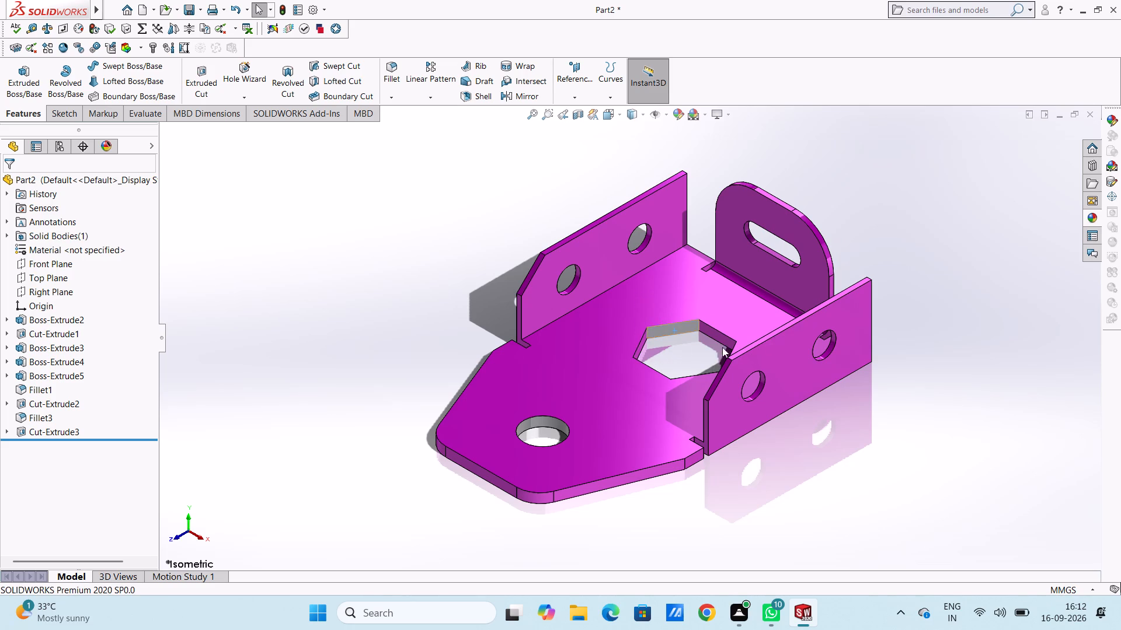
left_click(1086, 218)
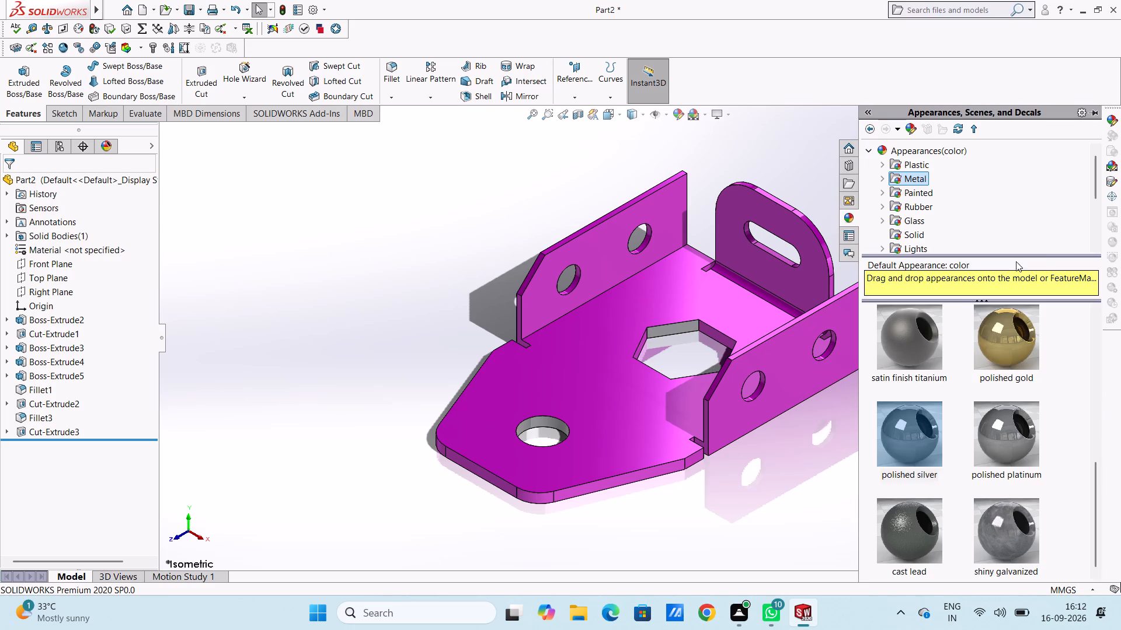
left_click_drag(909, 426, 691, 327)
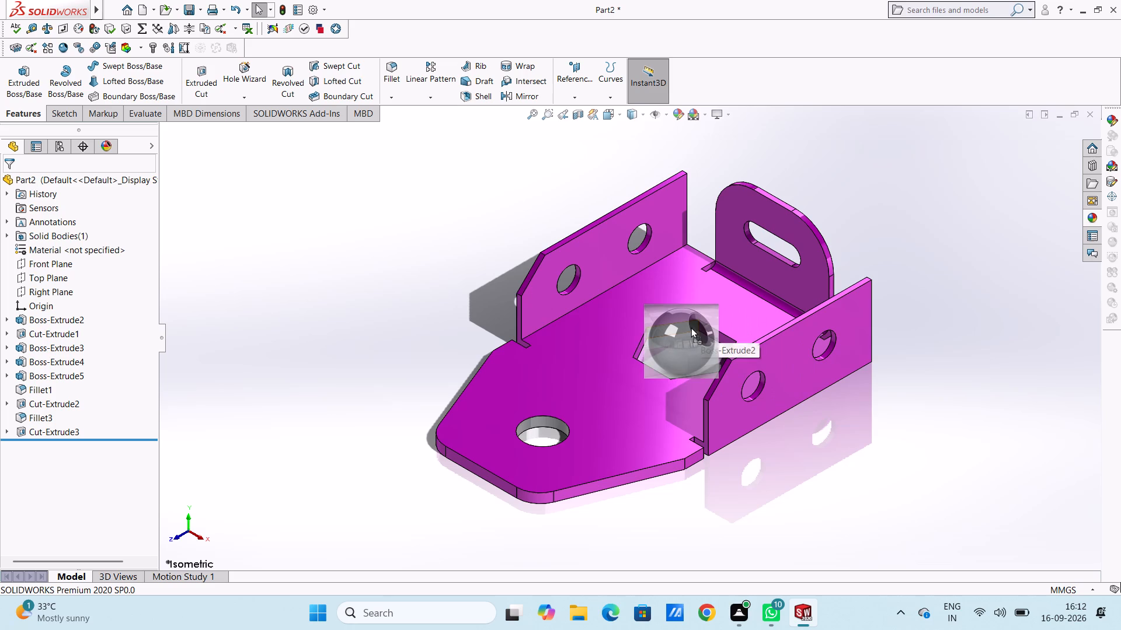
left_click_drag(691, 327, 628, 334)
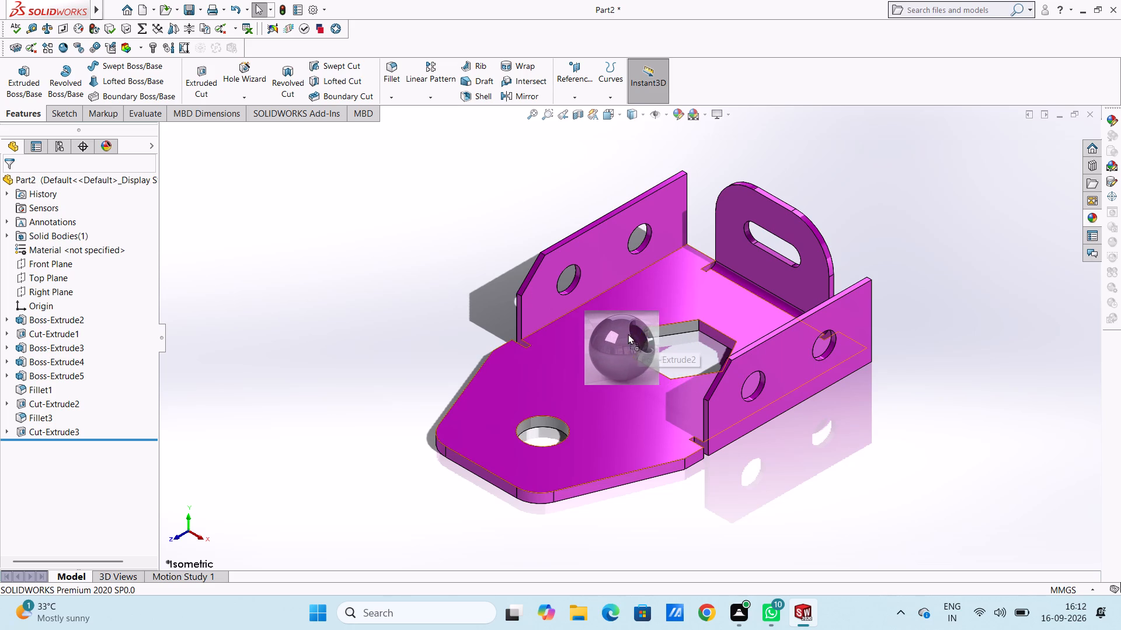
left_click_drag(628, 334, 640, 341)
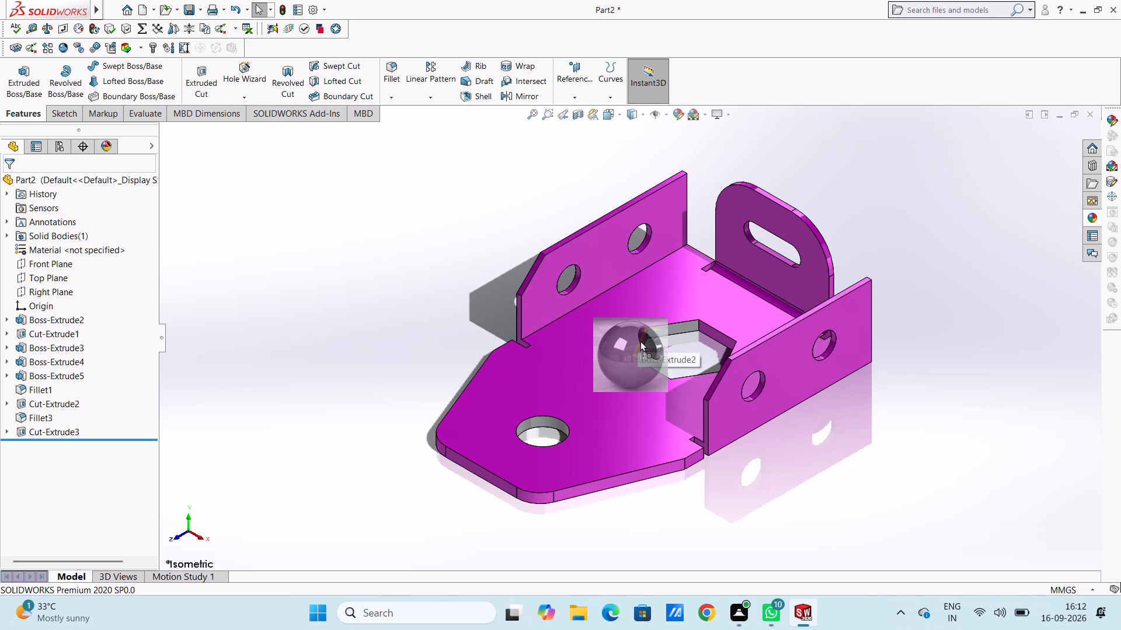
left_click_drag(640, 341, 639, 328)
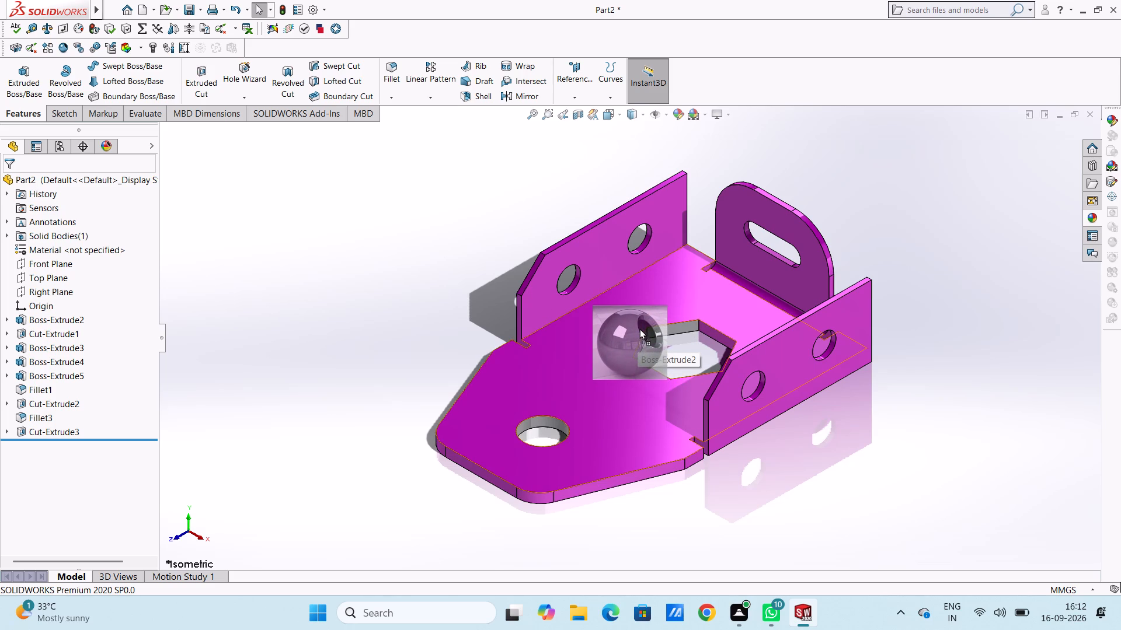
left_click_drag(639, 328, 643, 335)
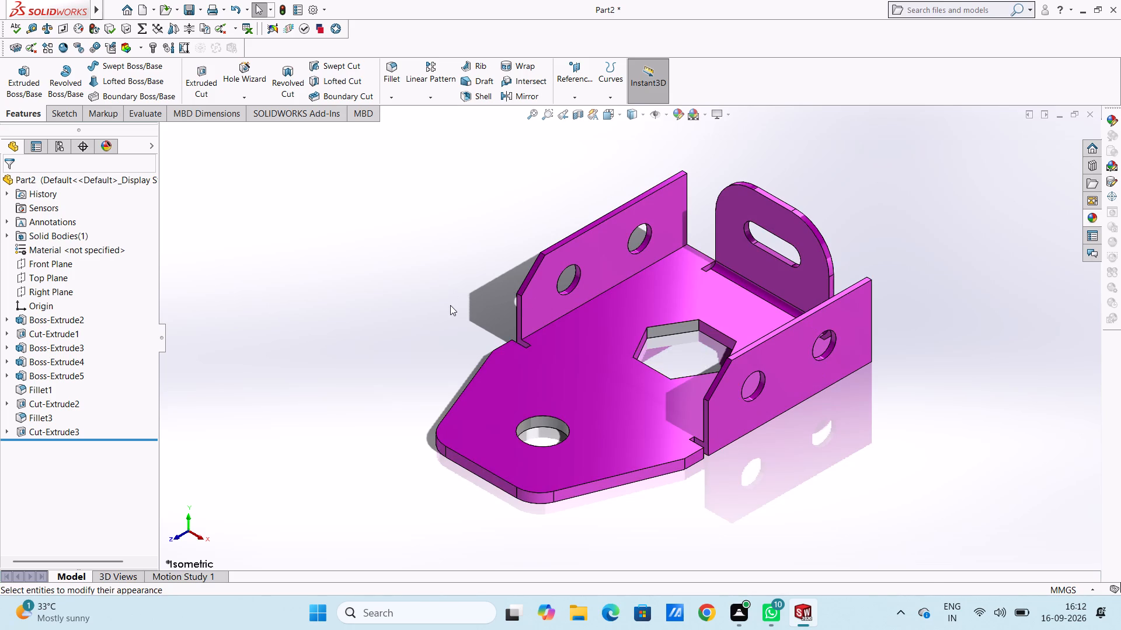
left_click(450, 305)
Apply the polished silver appearance to the two hexagonal-hole wall faces adjoining the already silver wall.
middle_click_drag(757, 314, 724, 339)
scroll(719, 330, "down", 5)
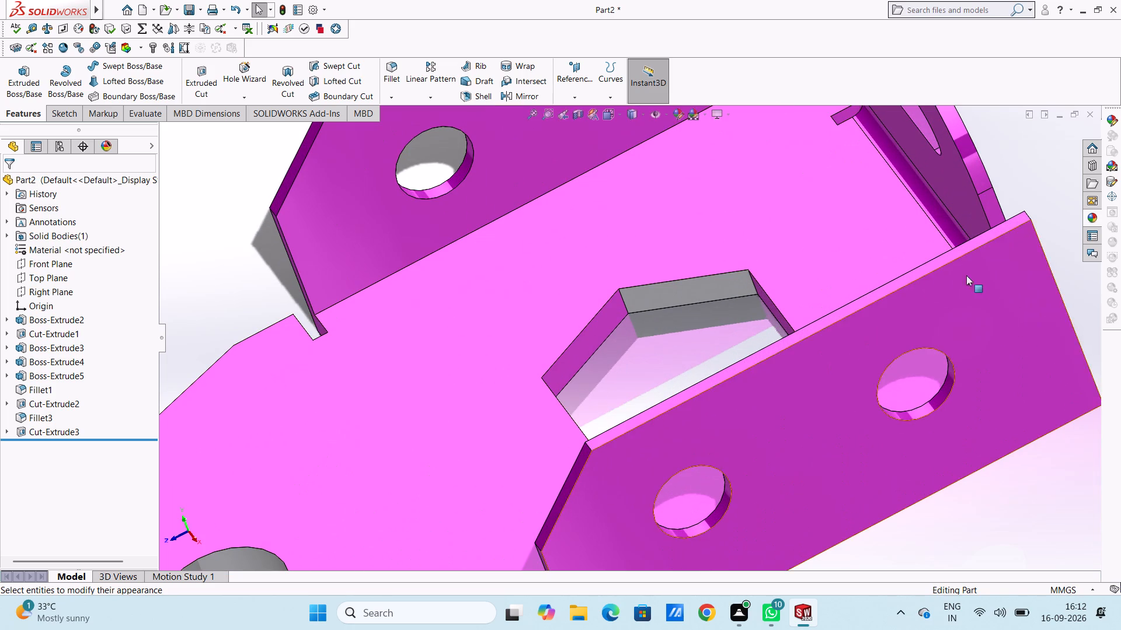
left_click(1092, 218)
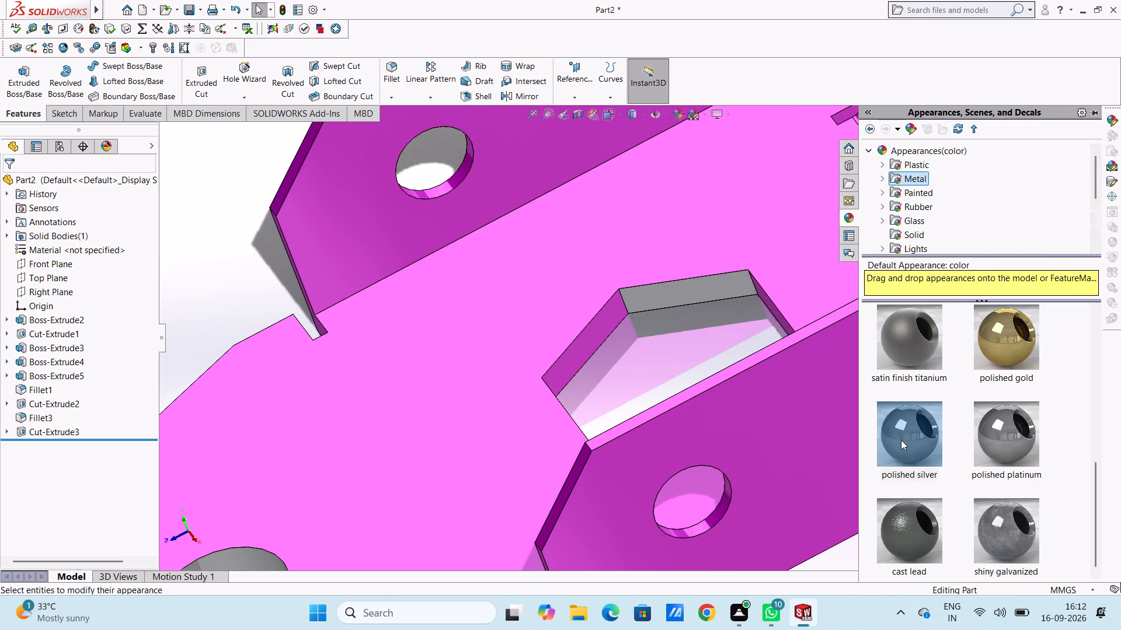
left_click_drag(901, 435, 605, 327)
left_click(605, 327)
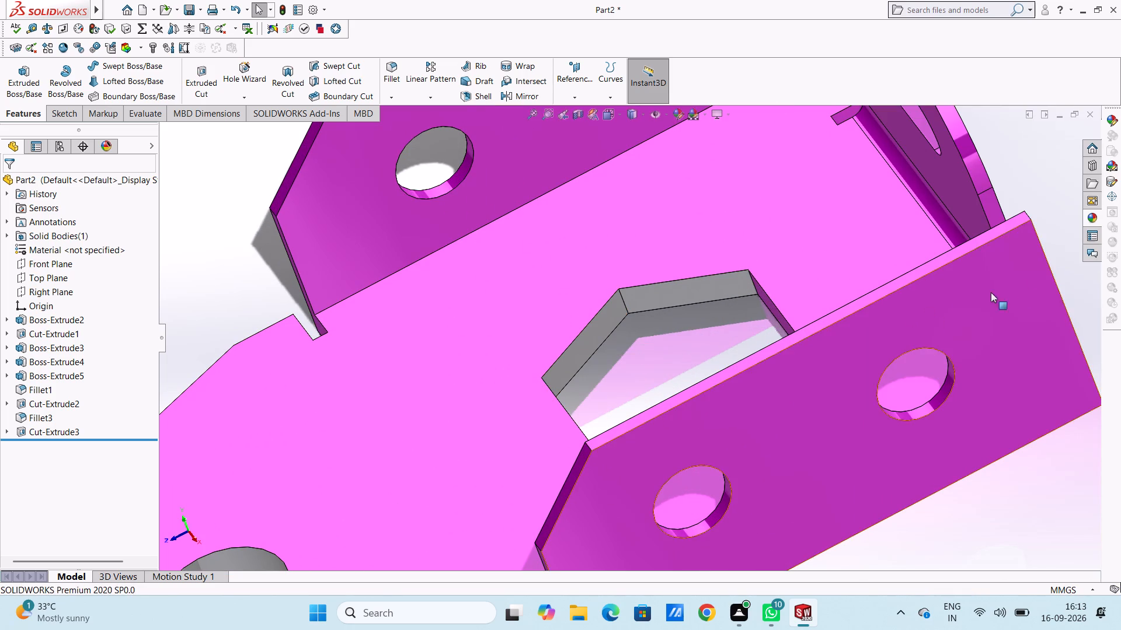
scroll(797, 295, "down", 3)
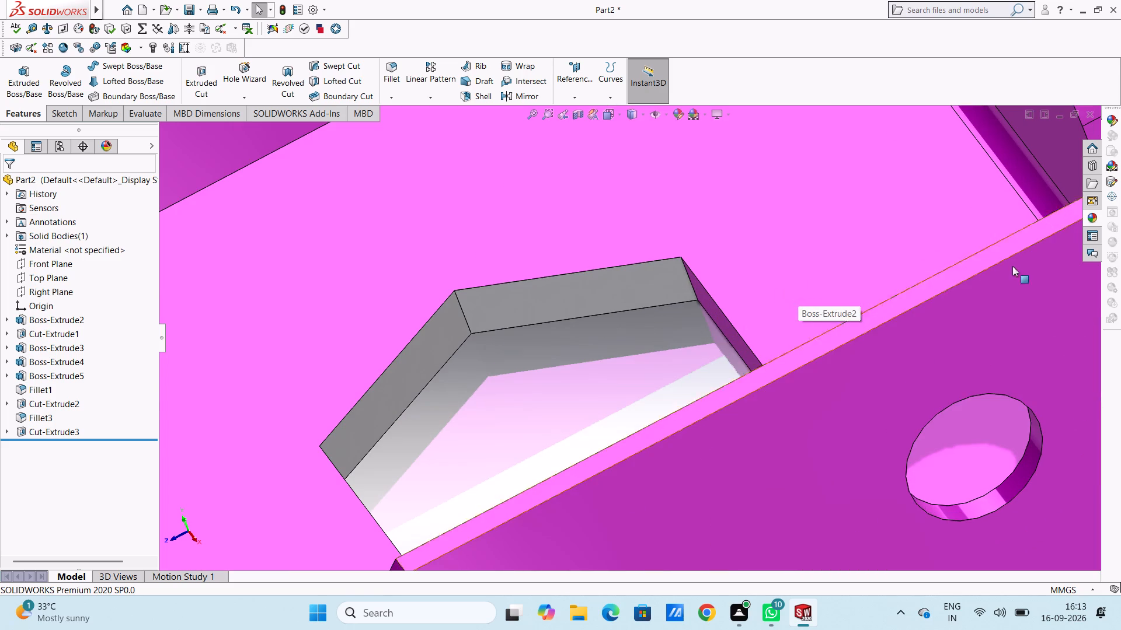
left_click(1092, 219)
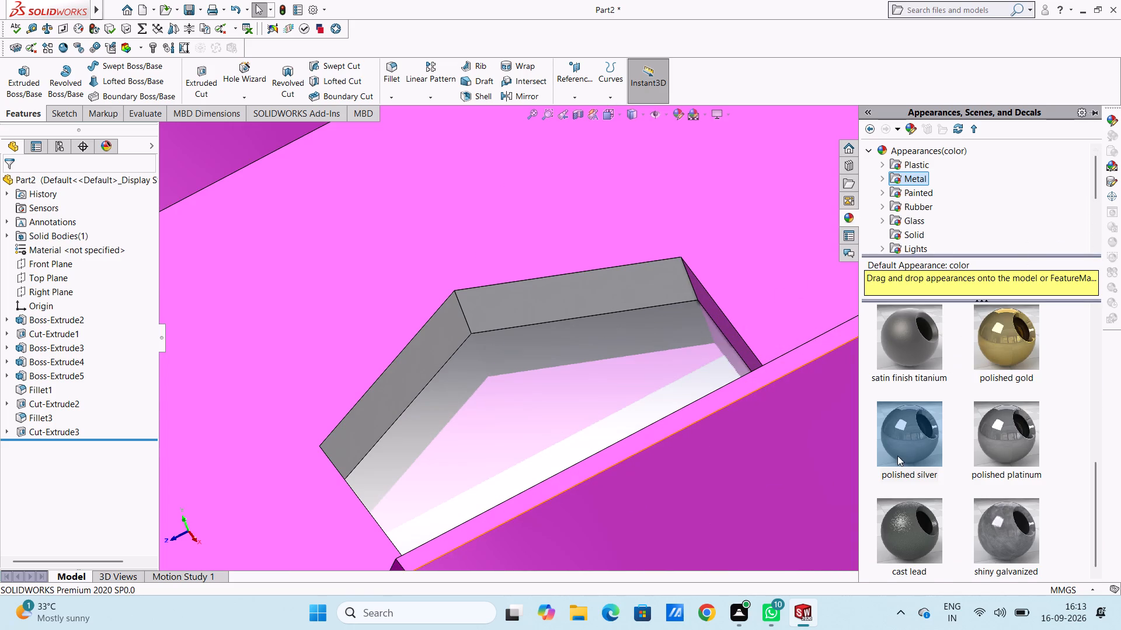
left_click_drag(904, 442, 726, 328)
left_click(726, 328)
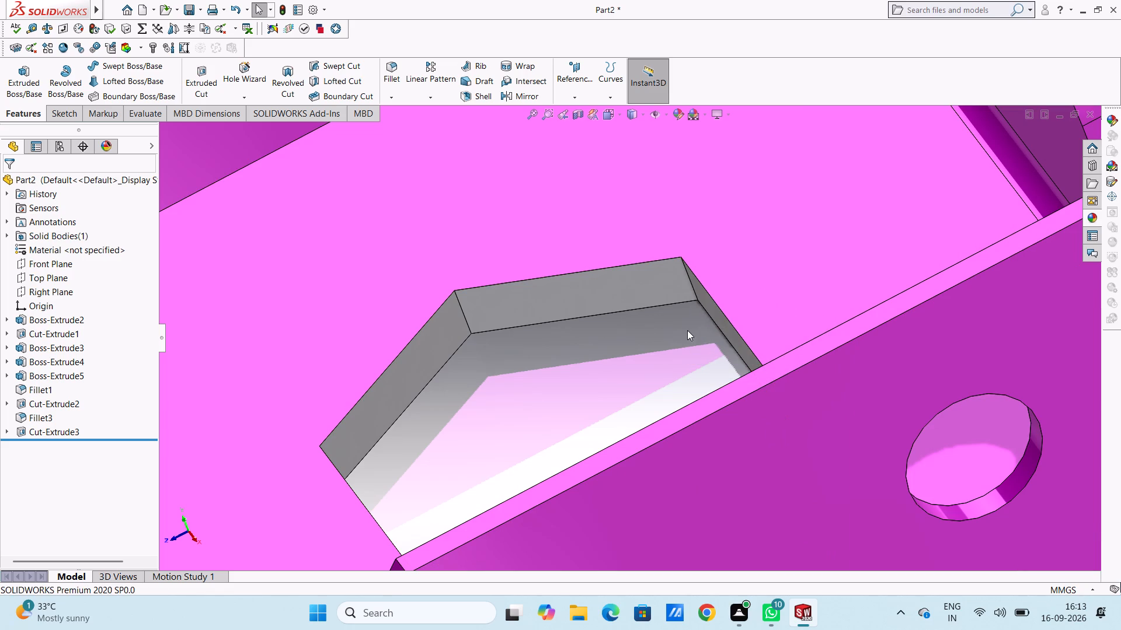
Apply polished silver to two more wall faces of the hexagonal hole, continuing around from the silver ones.
scroll(687, 330, "down", 3)
scroll(688, 327, "up", 10)
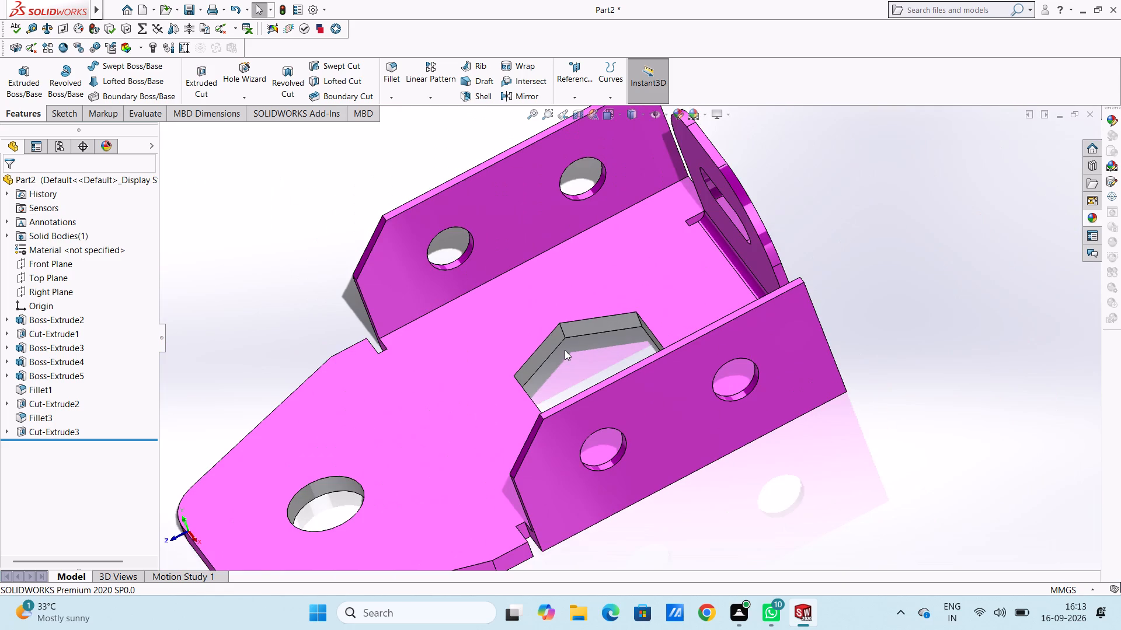
middle_click_drag(568, 351, 640, 541)
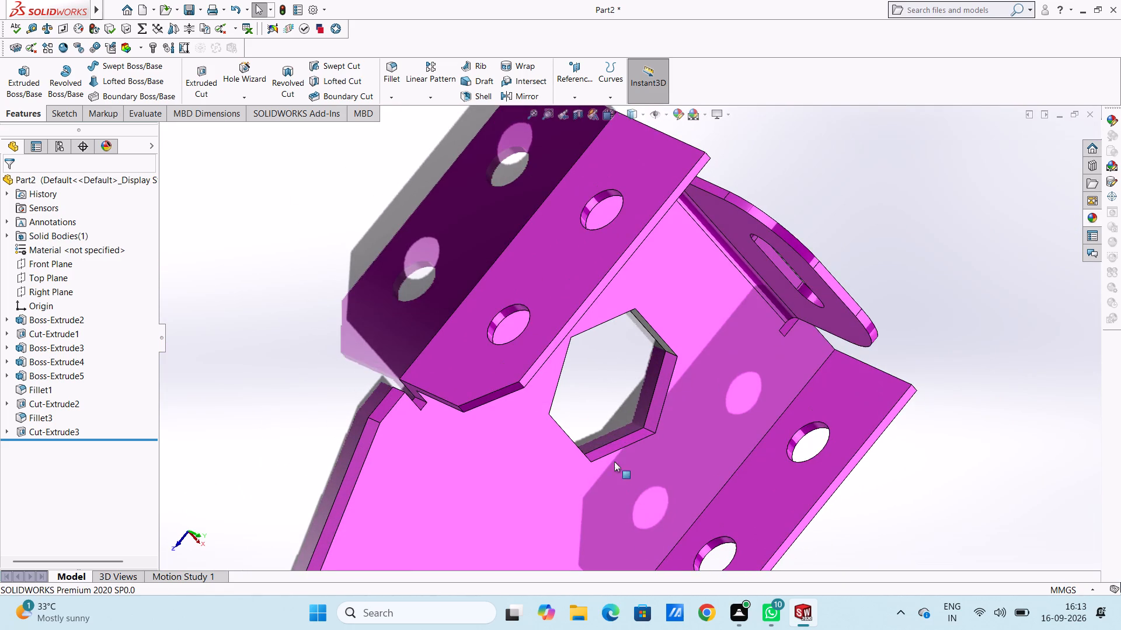
scroll(617, 417, "down", 4)
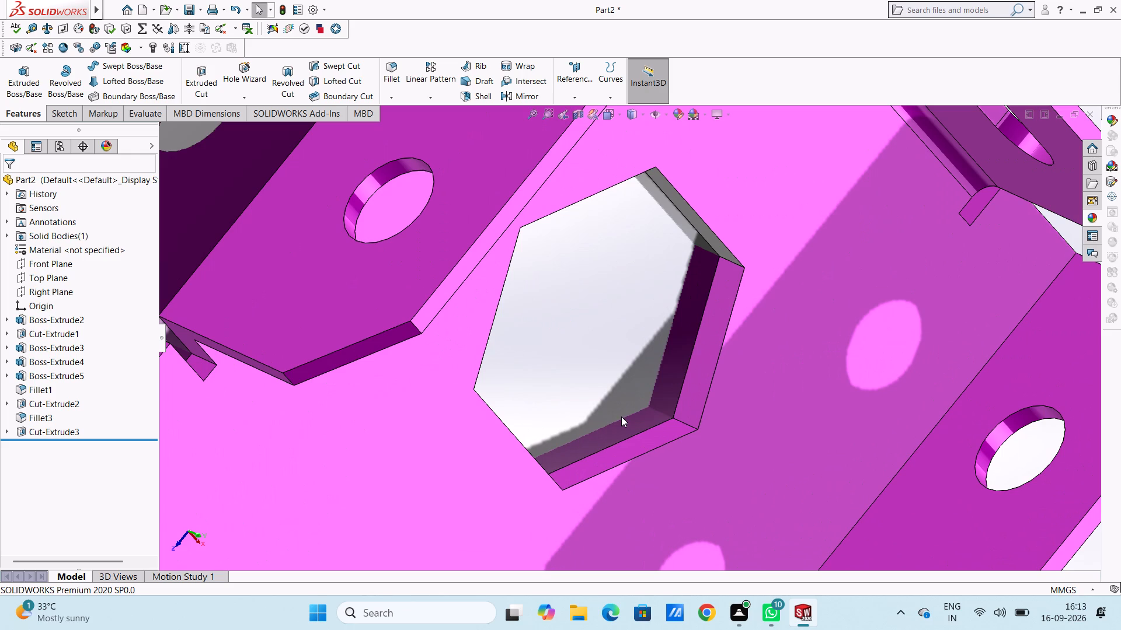
left_click(1089, 215)
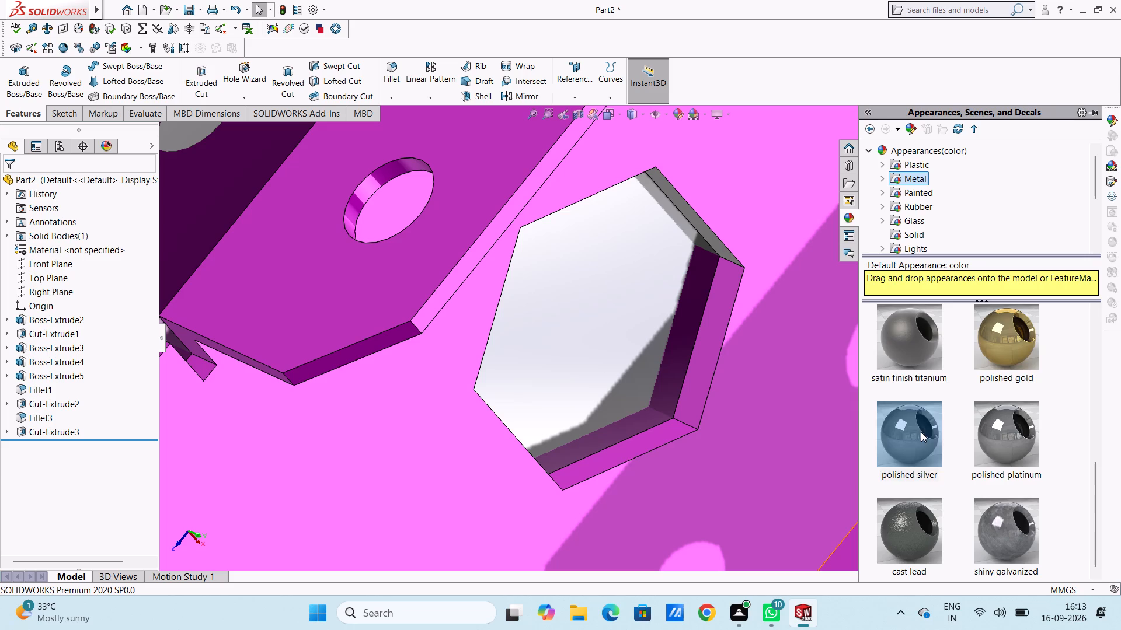
left_click_drag(921, 432, 717, 303)
left_click(717, 303)
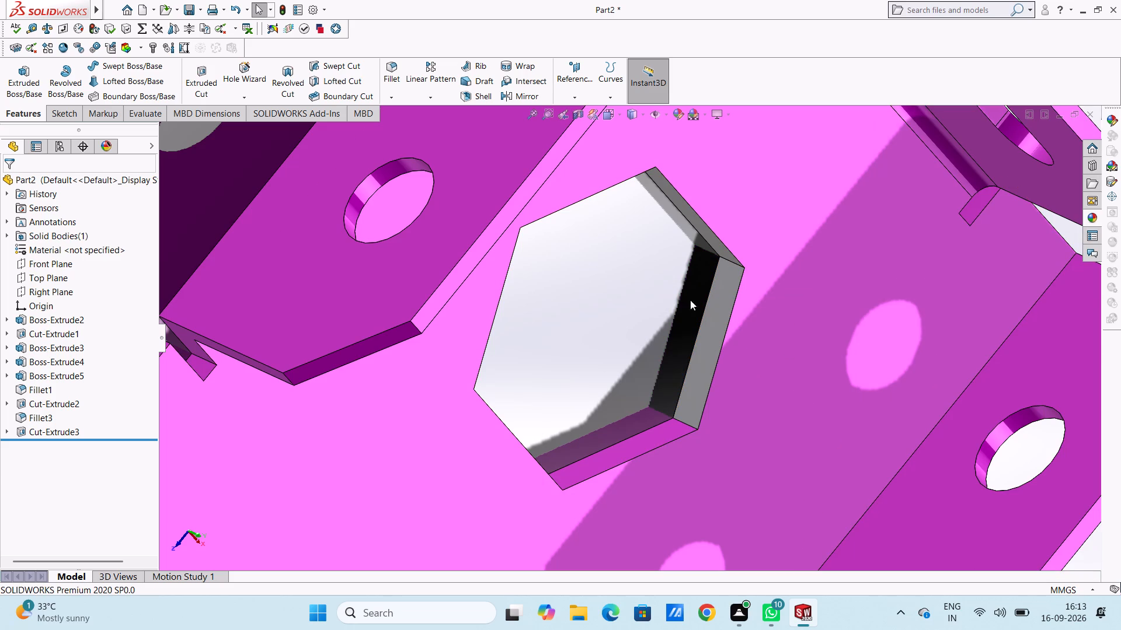
left_click(1088, 218)
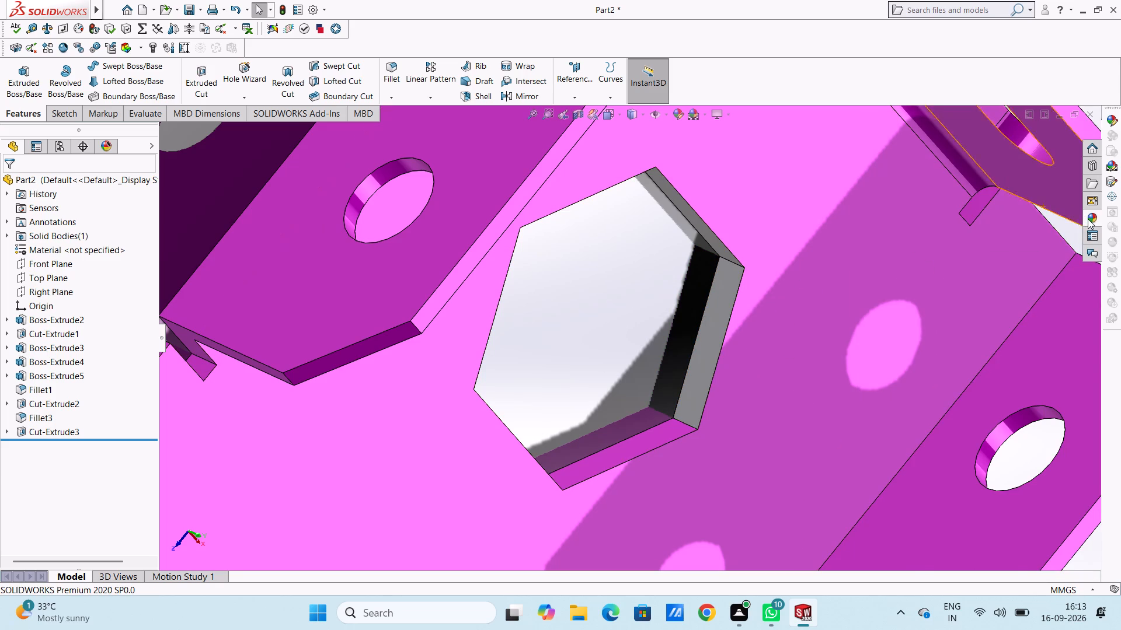
left_click_drag(918, 425, 638, 429)
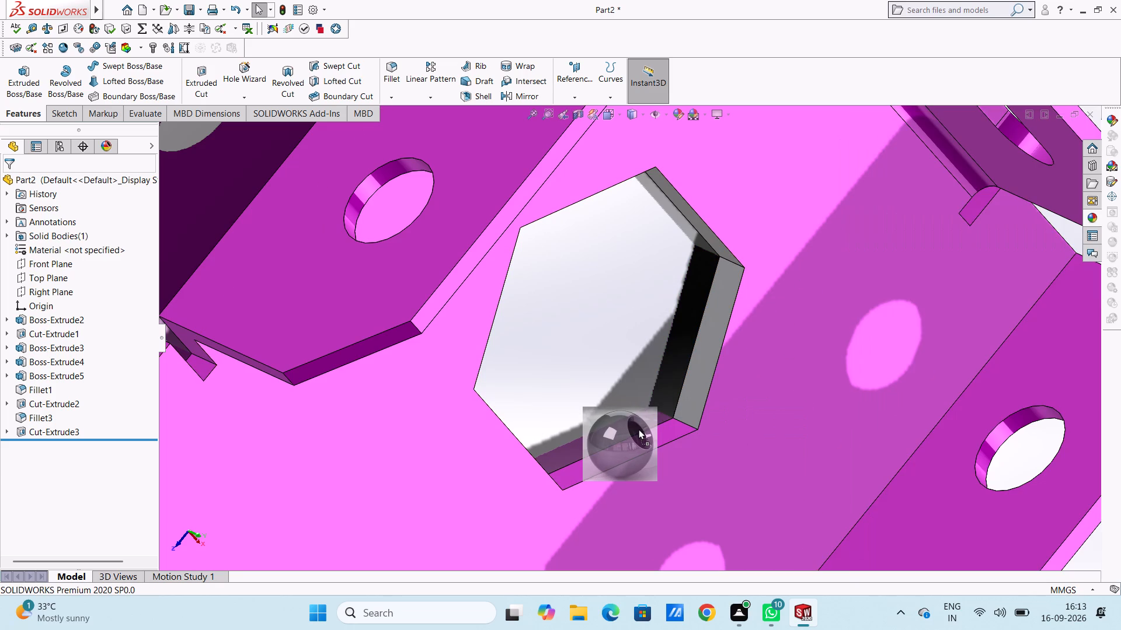
left_click_drag(638, 429, 650, 433)
left_click(650, 433)
Apply polished silver to the last magenta wall face of the hexagonal hole.
middle_click_drag(649, 393, 625, 397)
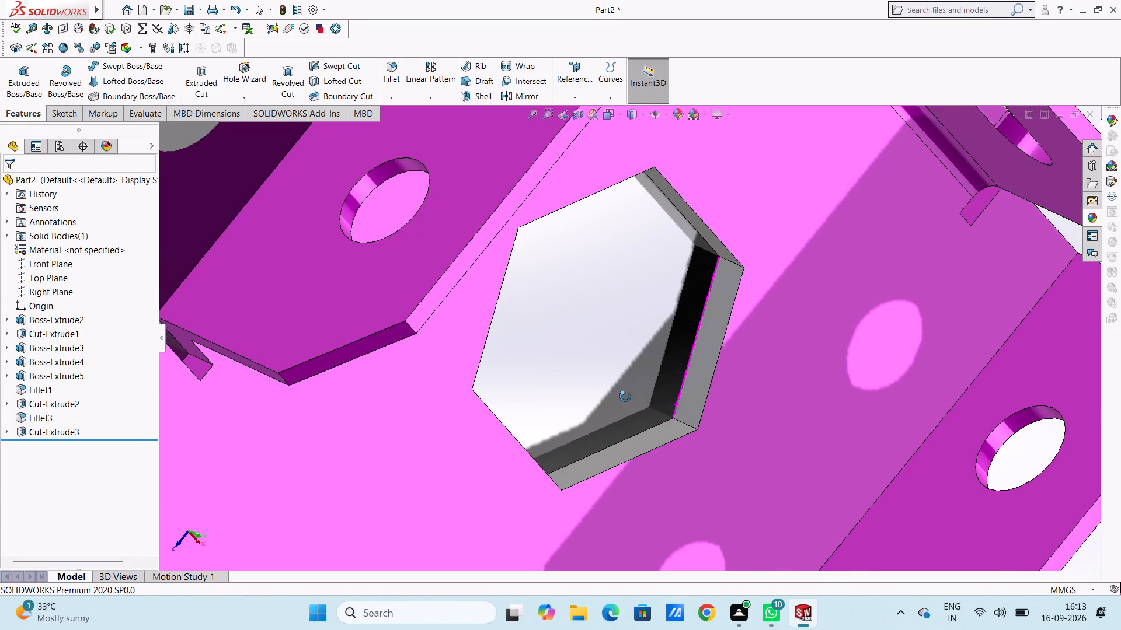
middle_click_drag(625, 397, 573, 414)
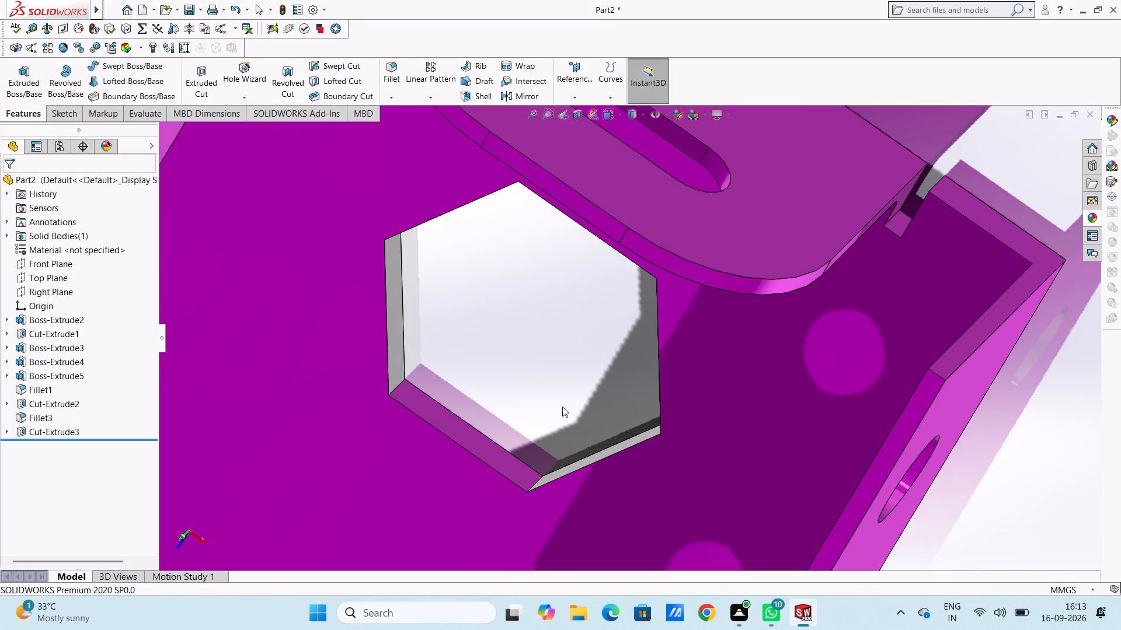
scroll(509, 436, "down", 3)
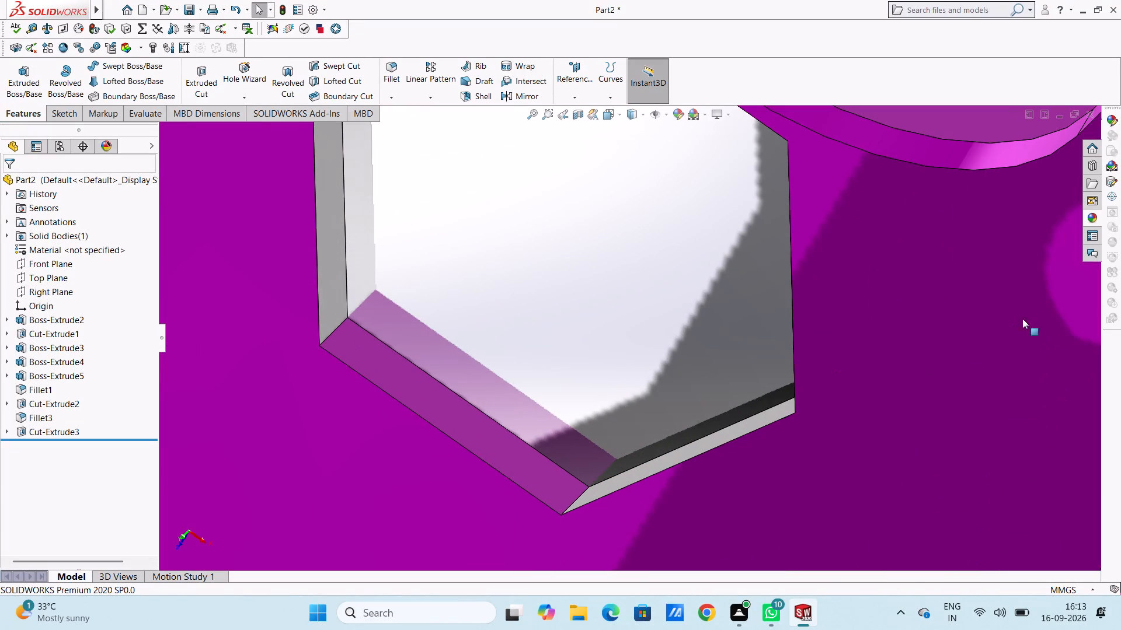
left_click(1087, 219)
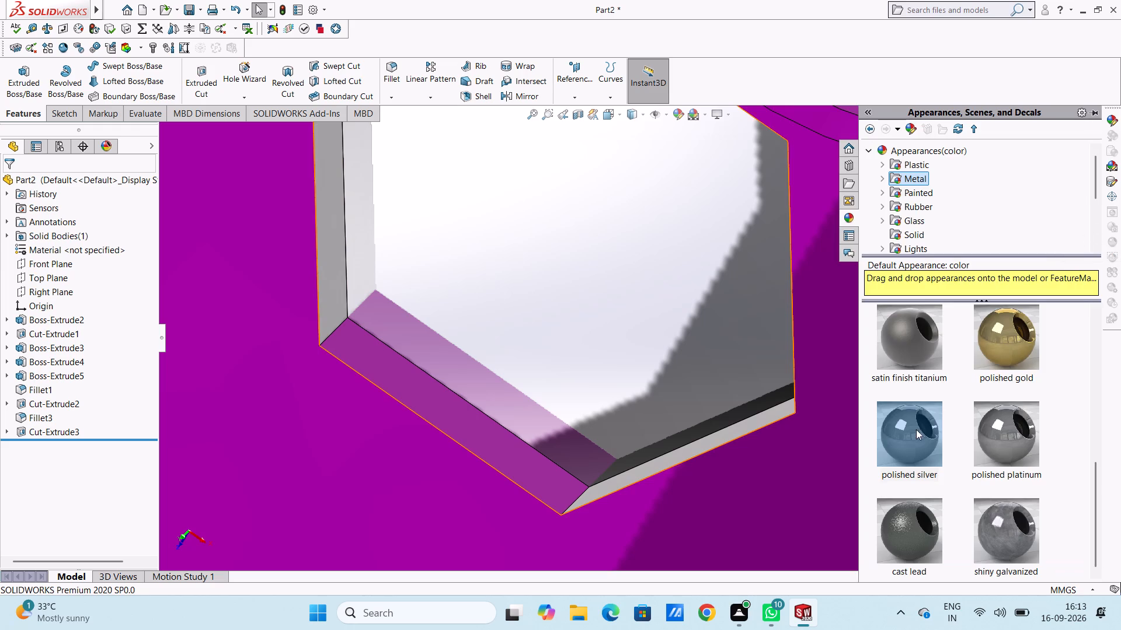
left_click_drag(913, 435, 460, 408)
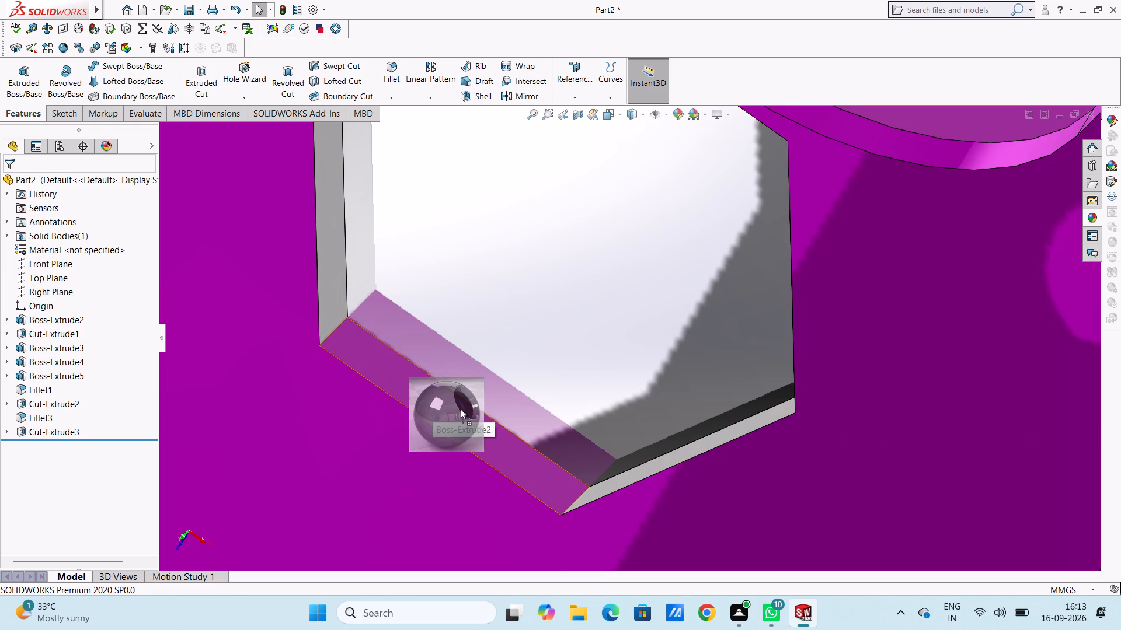
left_click_drag(460, 408, 497, 428)
left_click(497, 428)
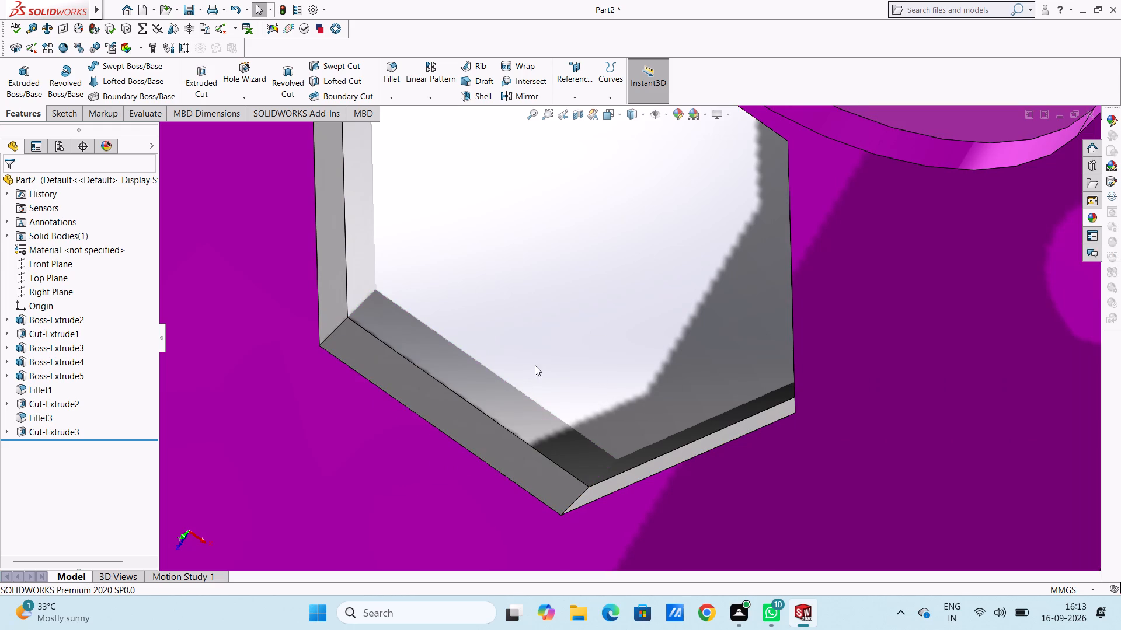
In isometric view, apply polished silver to the inner face of the near side flange's round hole closest to its chamfered end.
scroll(537, 362, "up", 7)
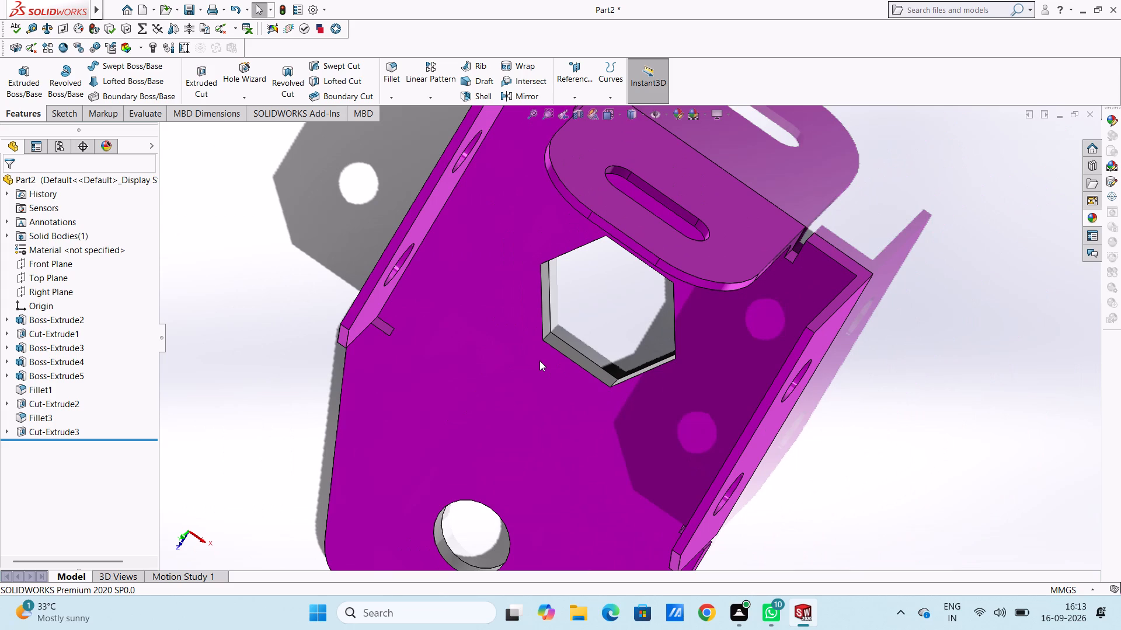
key("ctrl+7")
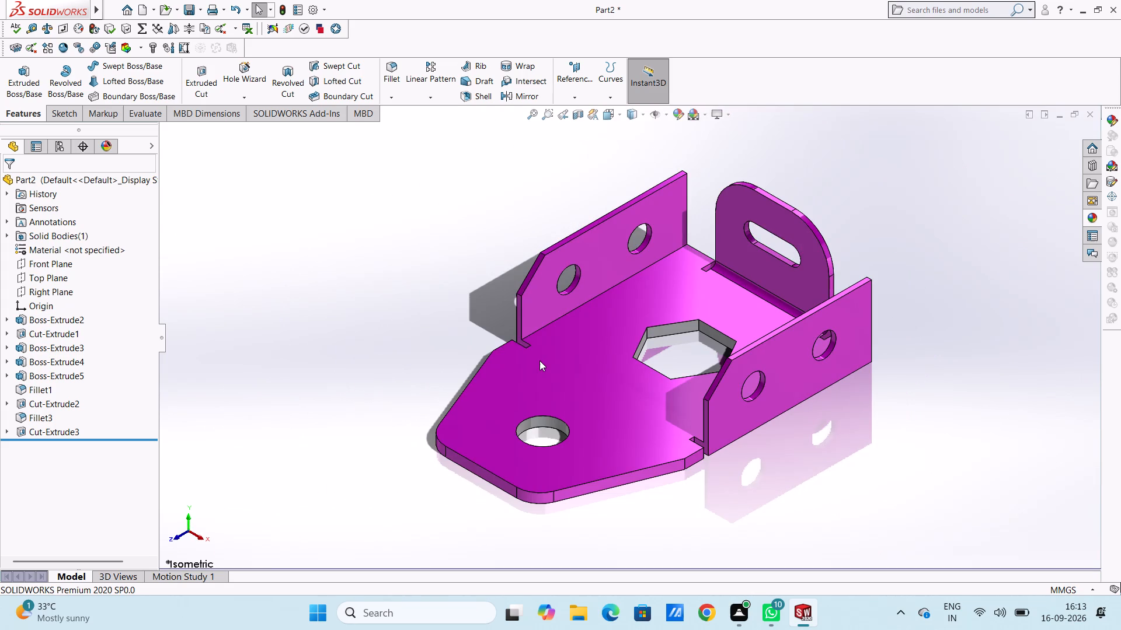
left_click(1091, 216)
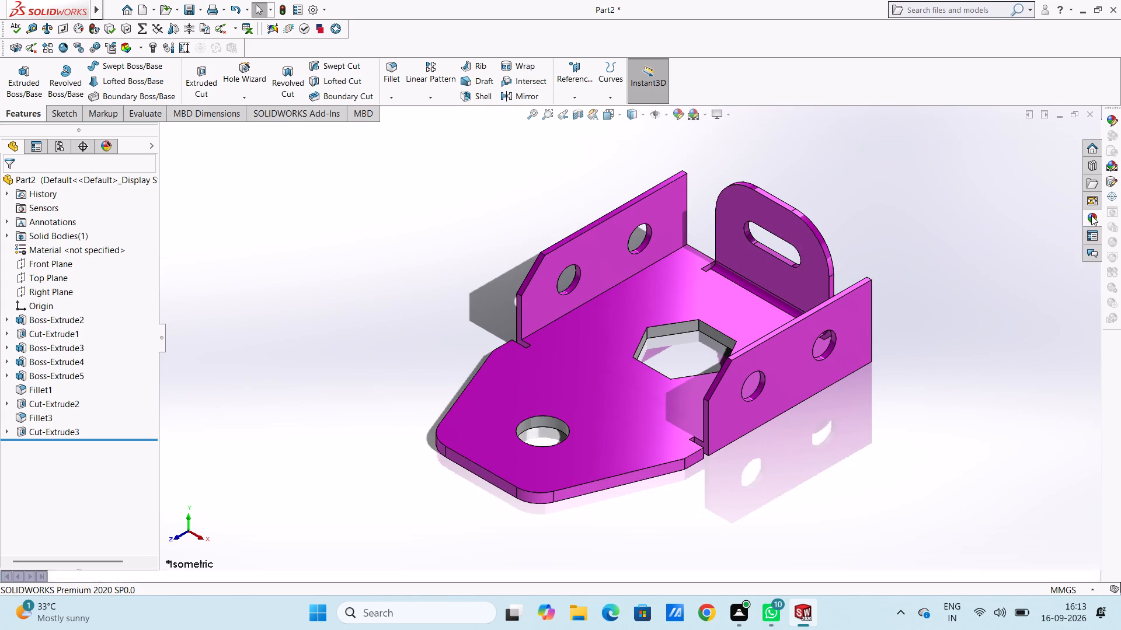
left_click_drag(913, 461, 791, 408)
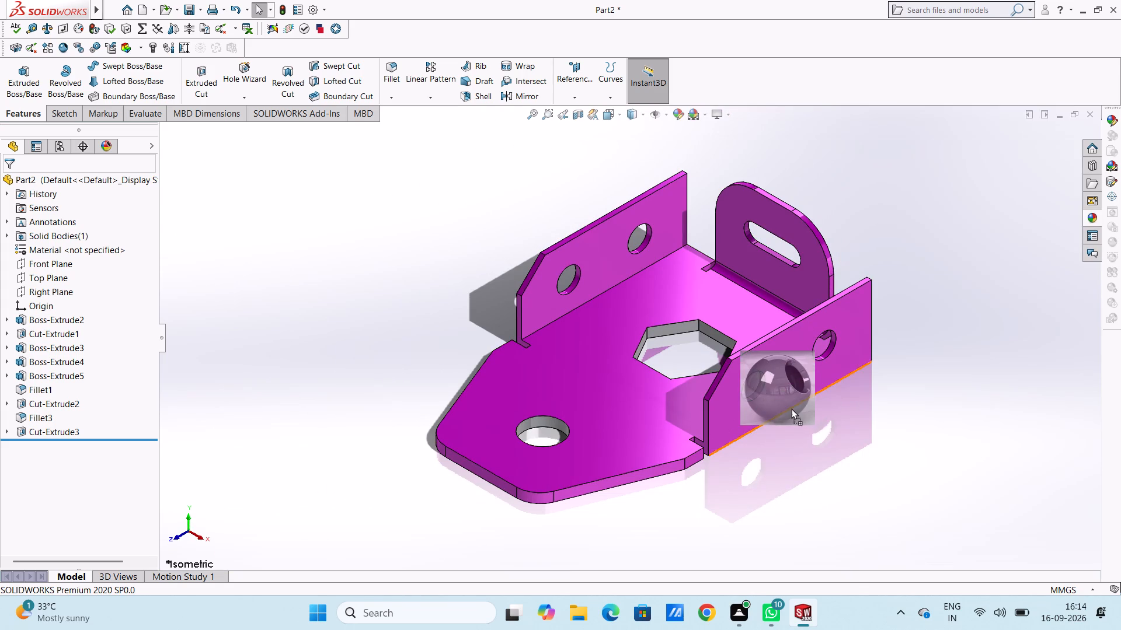
left_click_drag(791, 408, 756, 390)
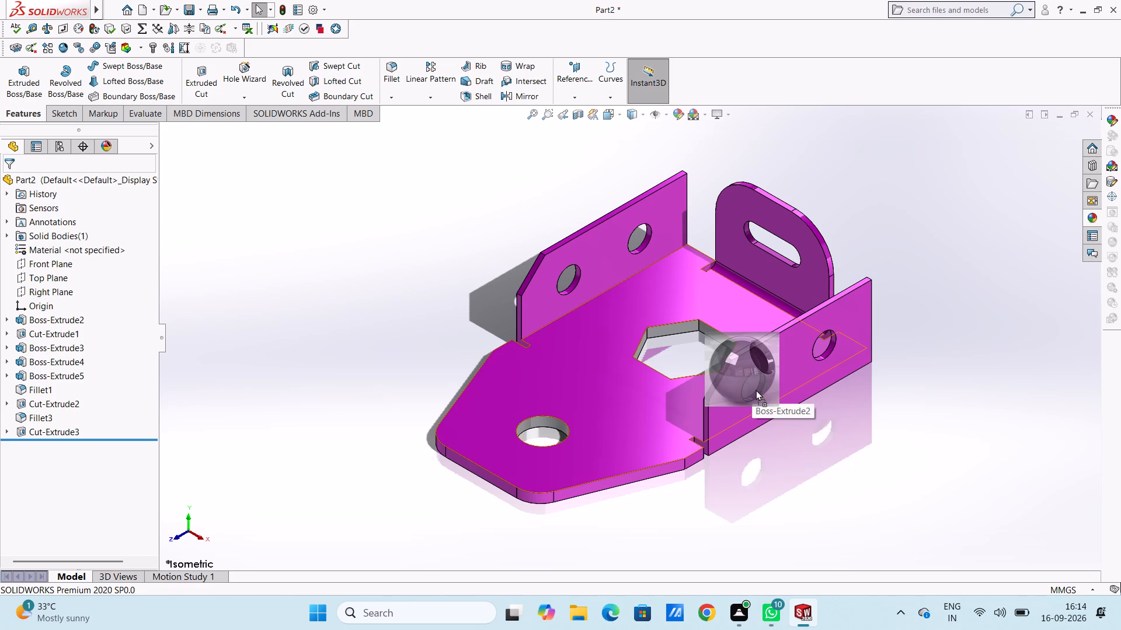
left_click_drag(756, 390, 758, 393)
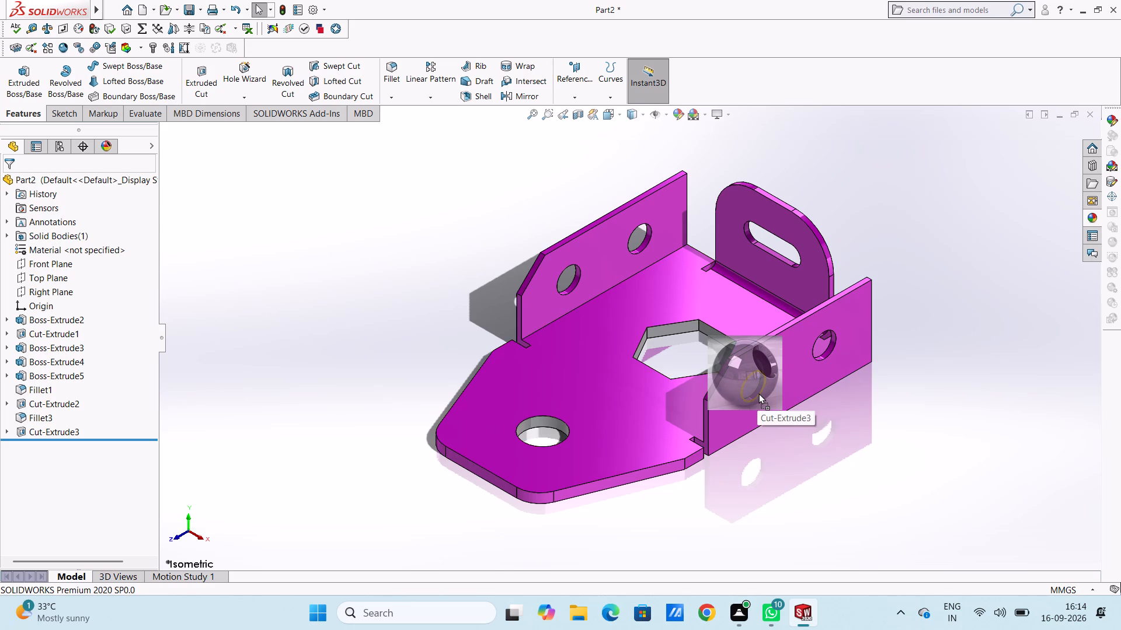
left_click_drag(758, 393, 760, 390)
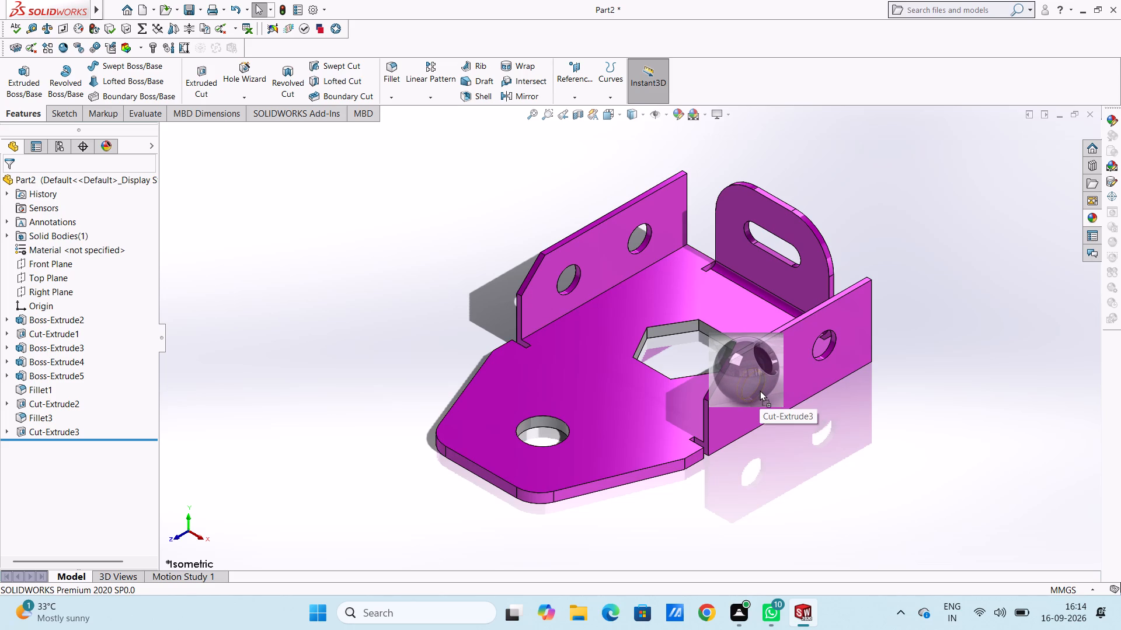
left_click_drag(760, 390, 759, 390)
left_click(758, 390)
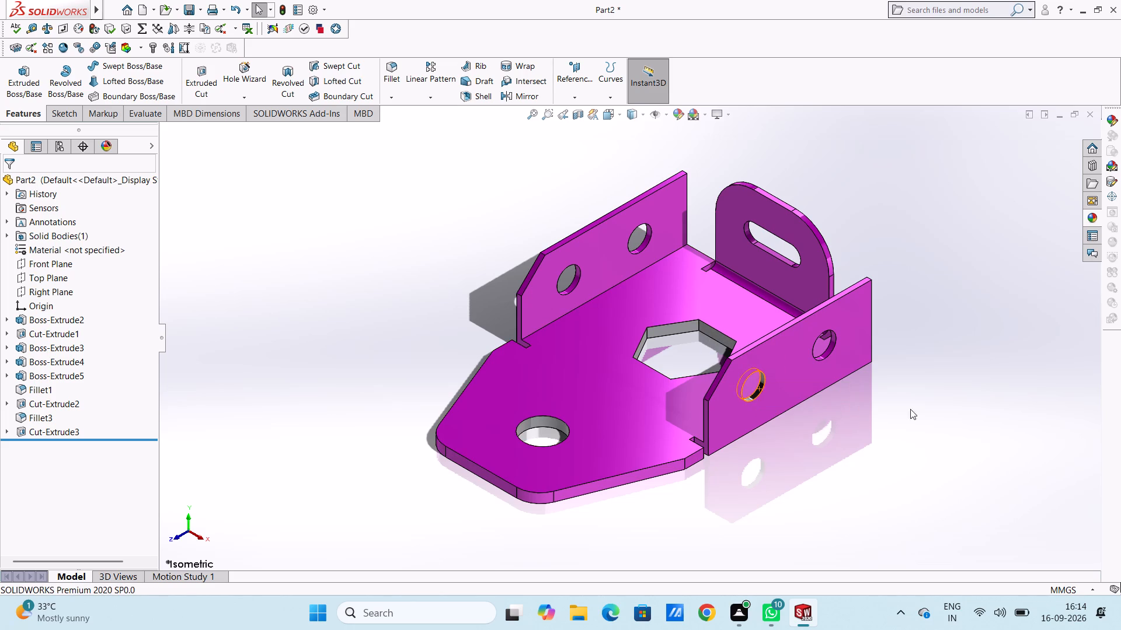
left_click(935, 402)
Apply polished silver to the inner face of the near side flange's round hole closest to the slotted end flange.
left_click(1090, 224)
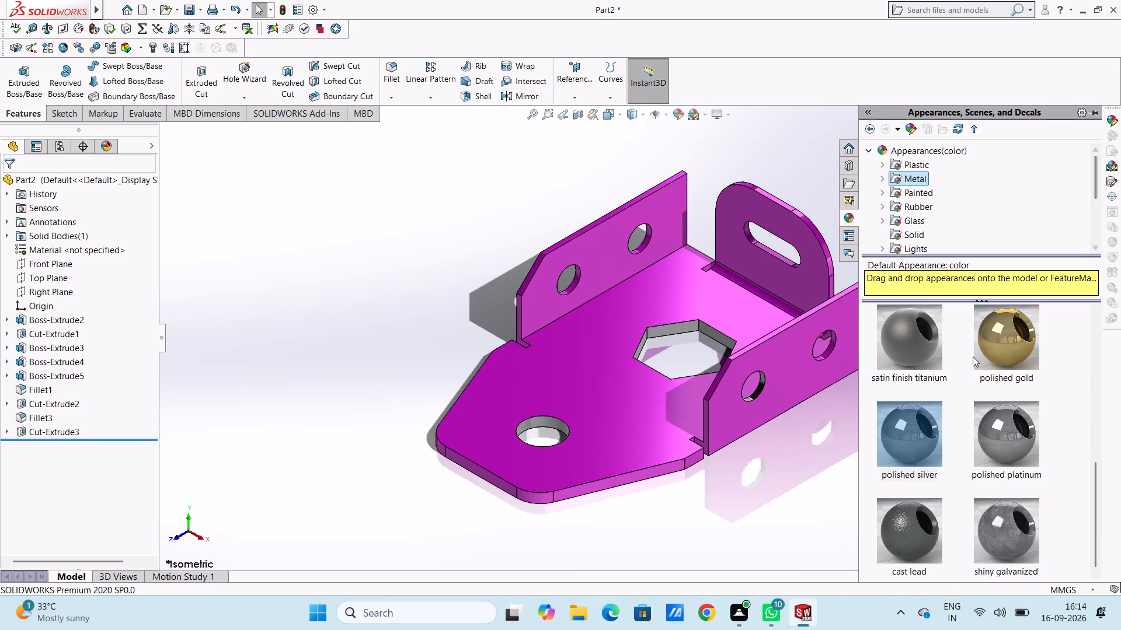
left_click_drag(913, 426, 828, 332)
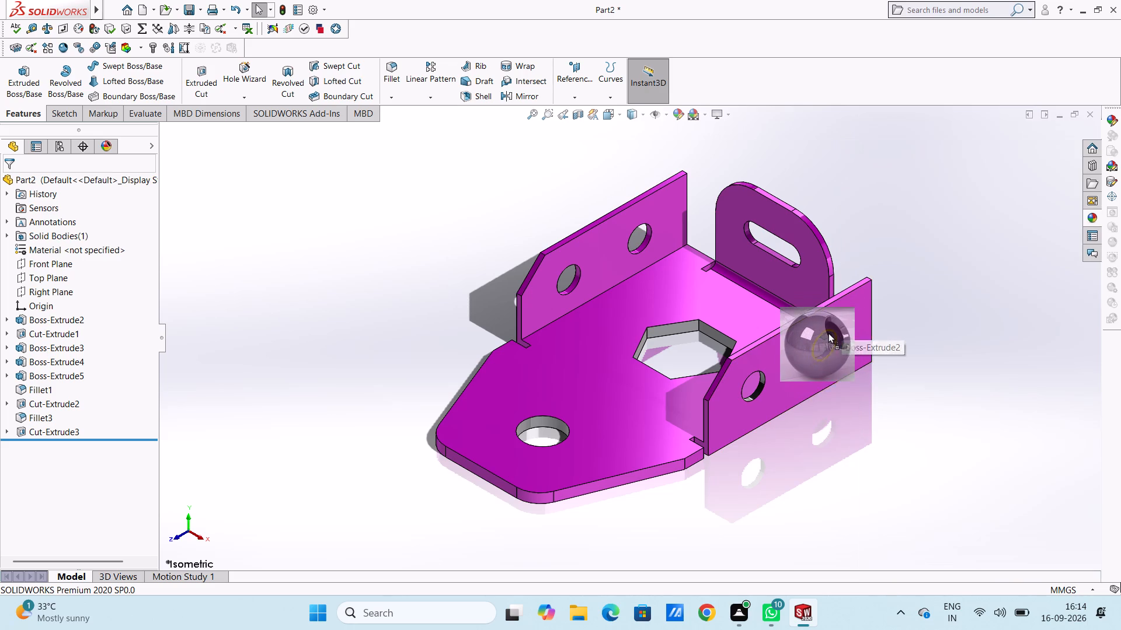
left_click_drag(828, 332, 833, 335)
left_click(833, 335)
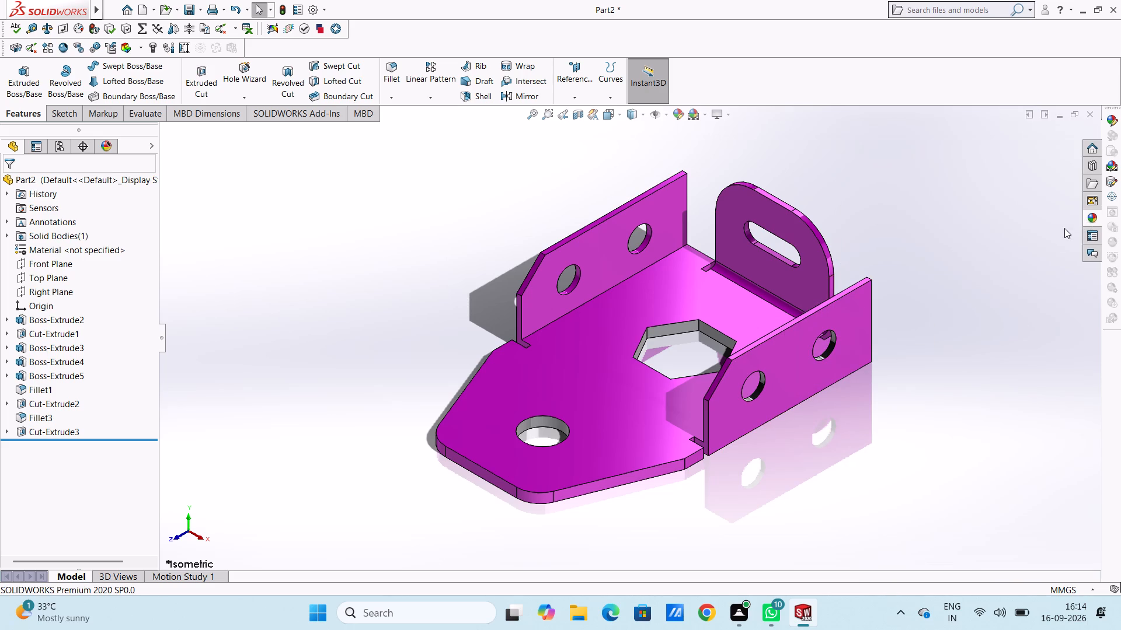
Apply polished silver to the inner face of the far side flange's round hole closest to the slotted end flange.
left_click(1090, 218)
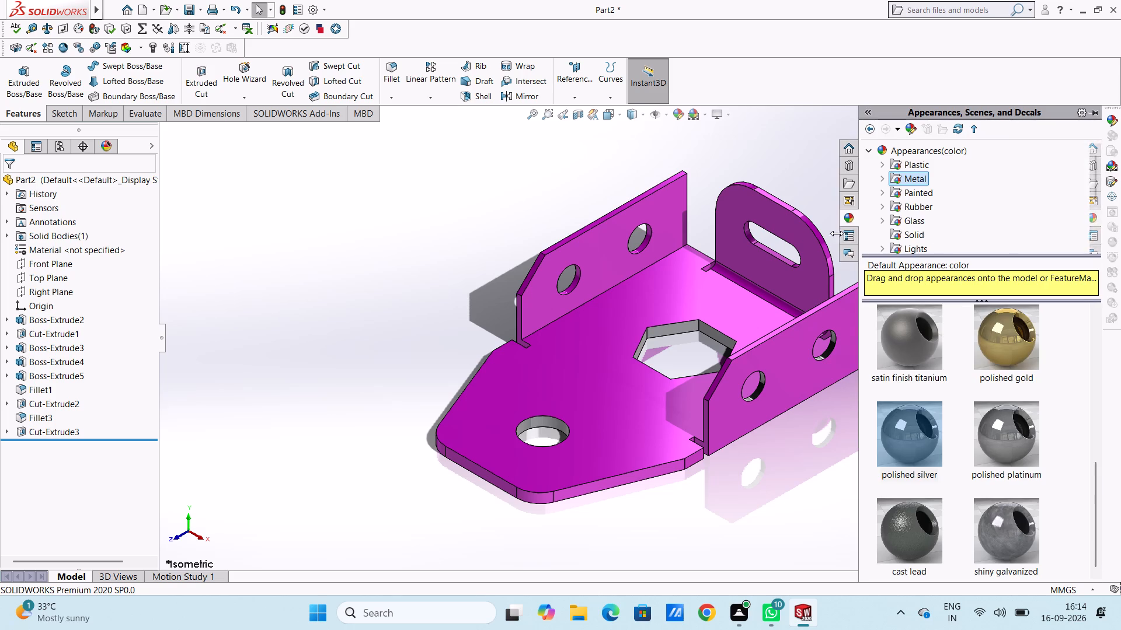
scroll(677, 237, "down", 5)
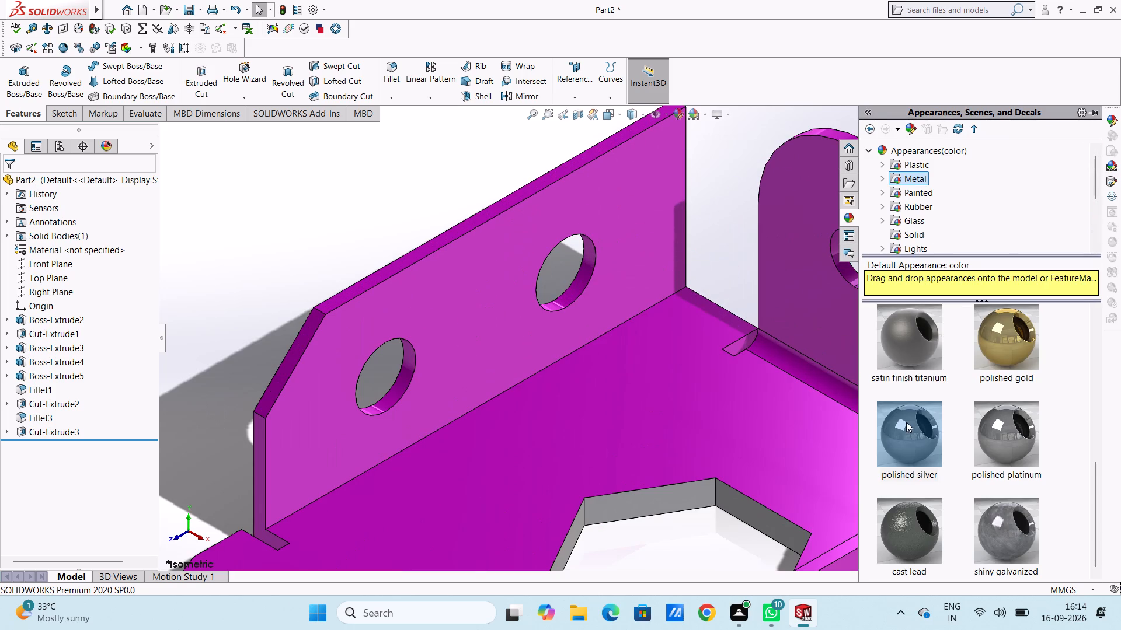
left_click_drag(909, 431, 564, 262)
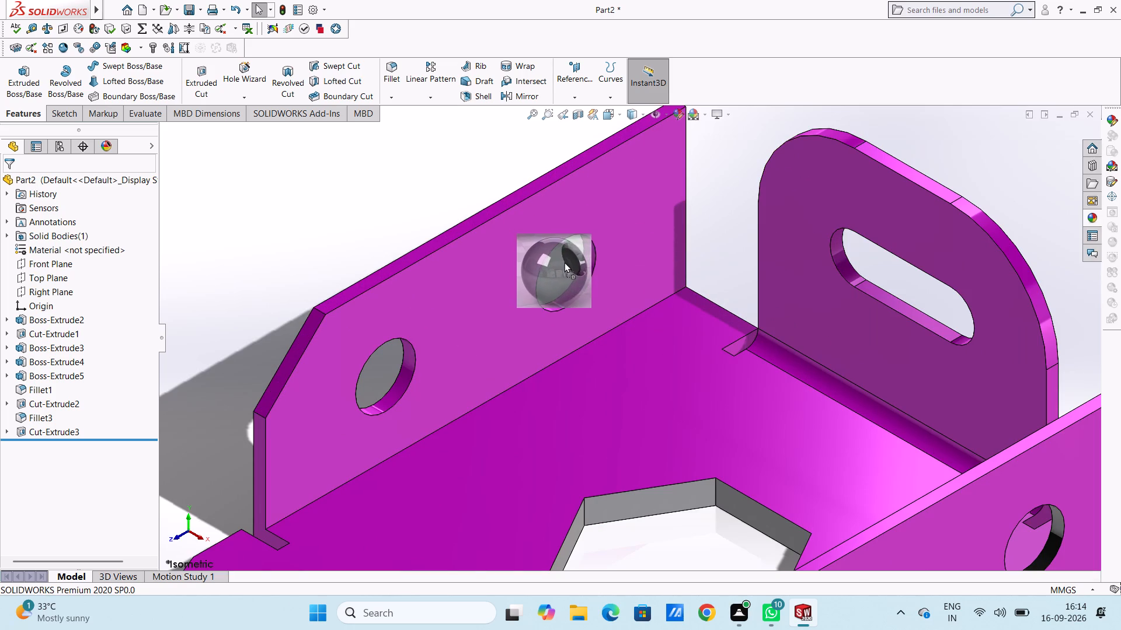
left_click_drag(564, 262, 591, 270)
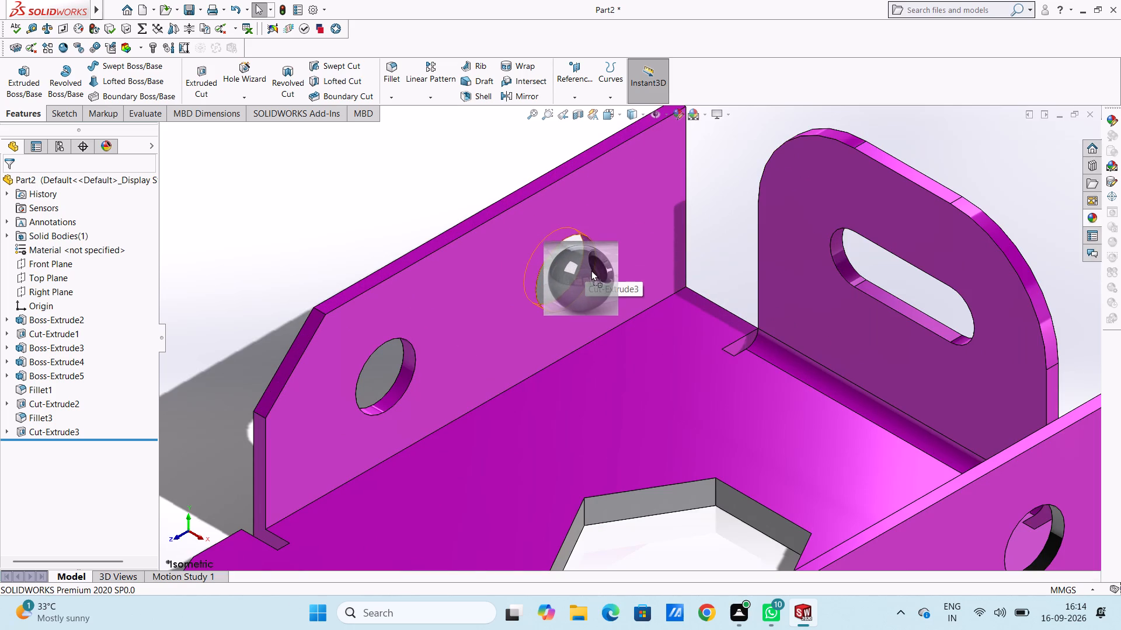
left_click_drag(591, 270, 591, 271)
left_click(591, 271)
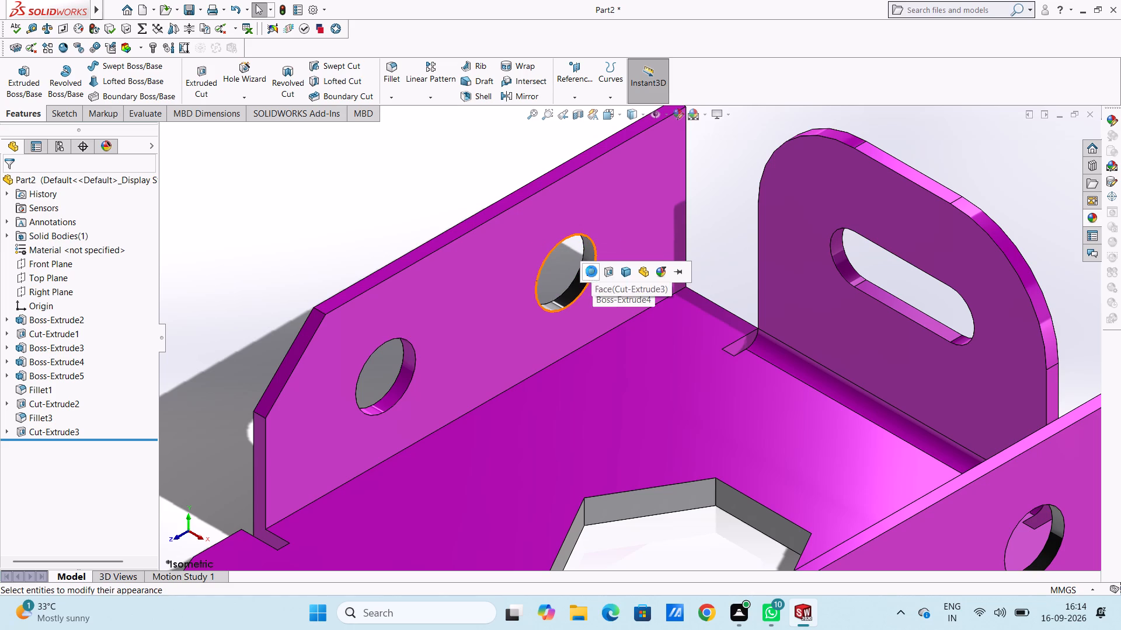
Apply polished silver to the inner face of the far side flange's round hole closest to its chamfered end.
left_click(1097, 220)
left_click_drag(906, 442, 276, 328)
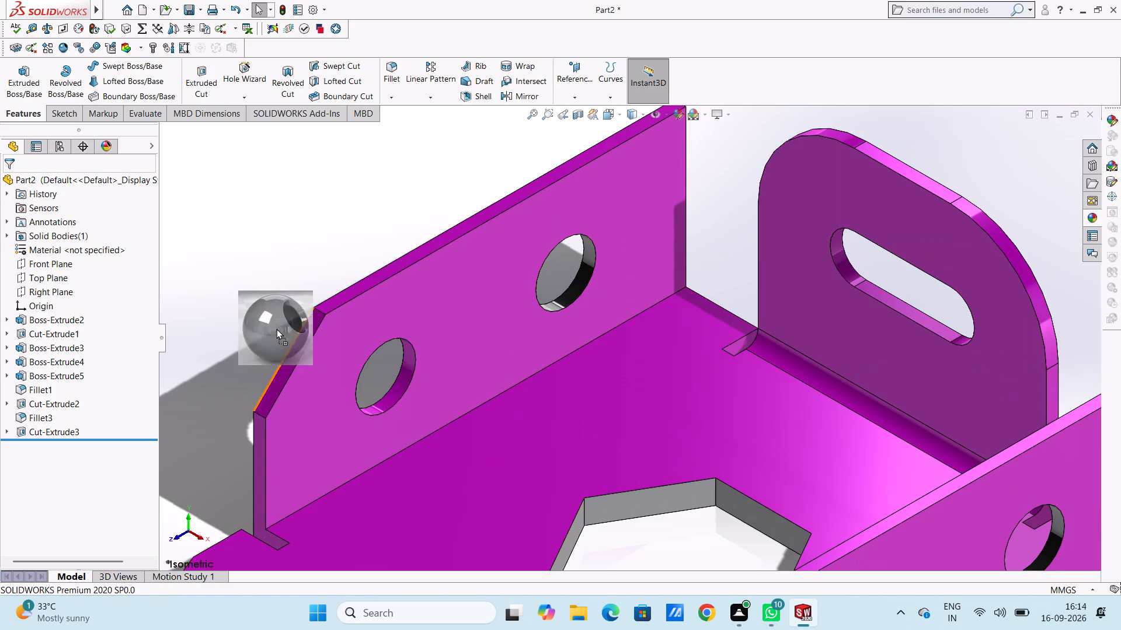
left_click_drag(276, 328, 399, 354)
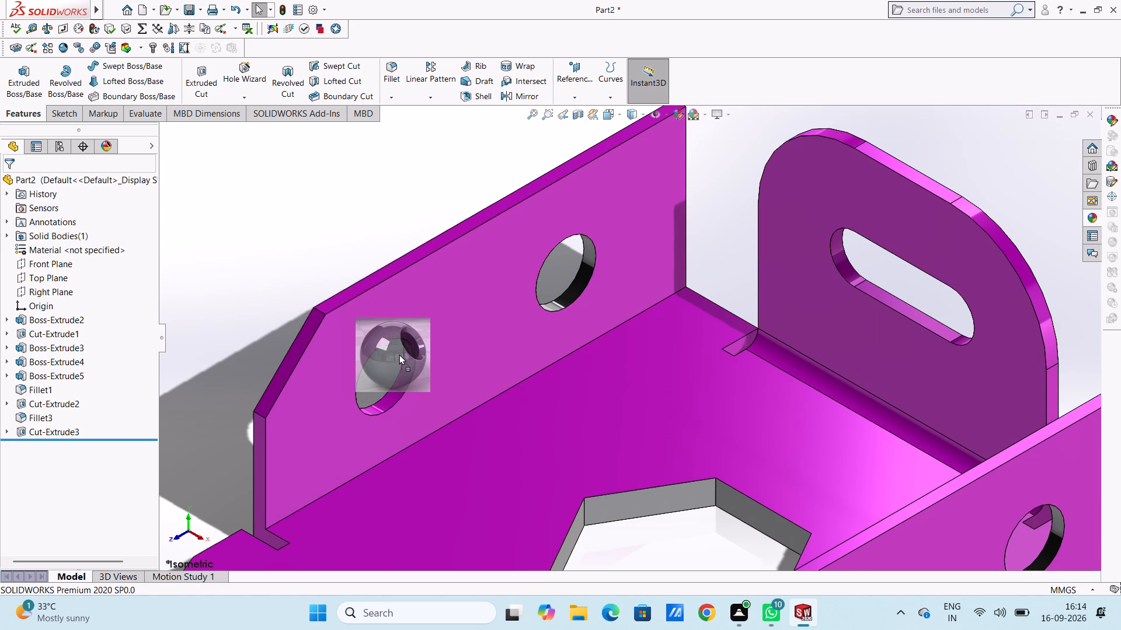
left_click_drag(399, 354, 401, 337)
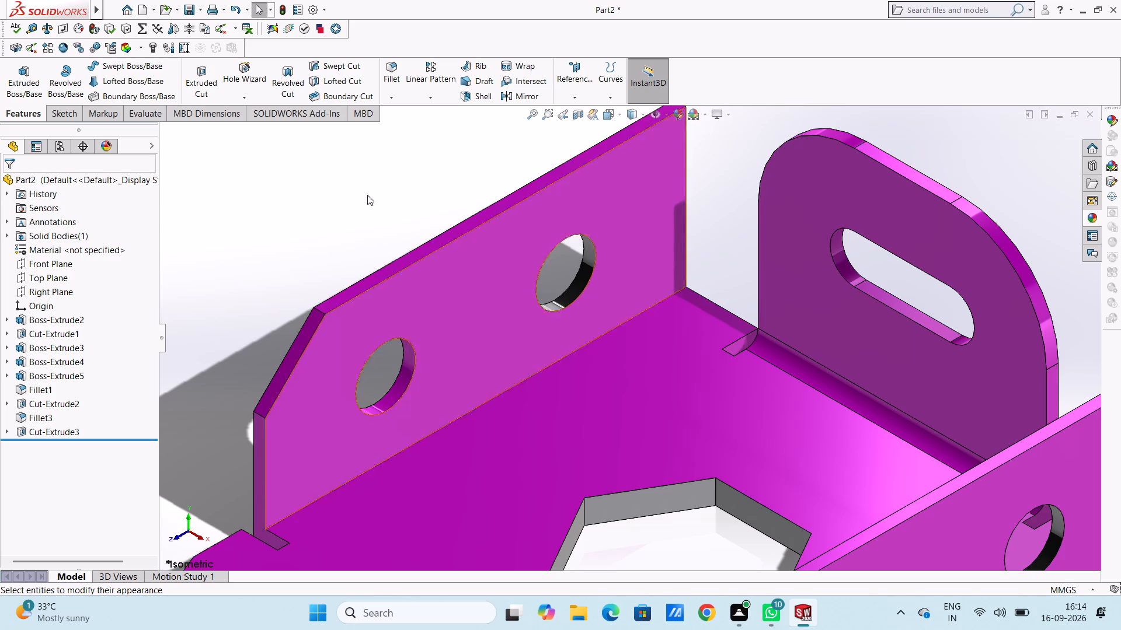
left_click(1097, 220)
left_click_drag(911, 450, 424, 378)
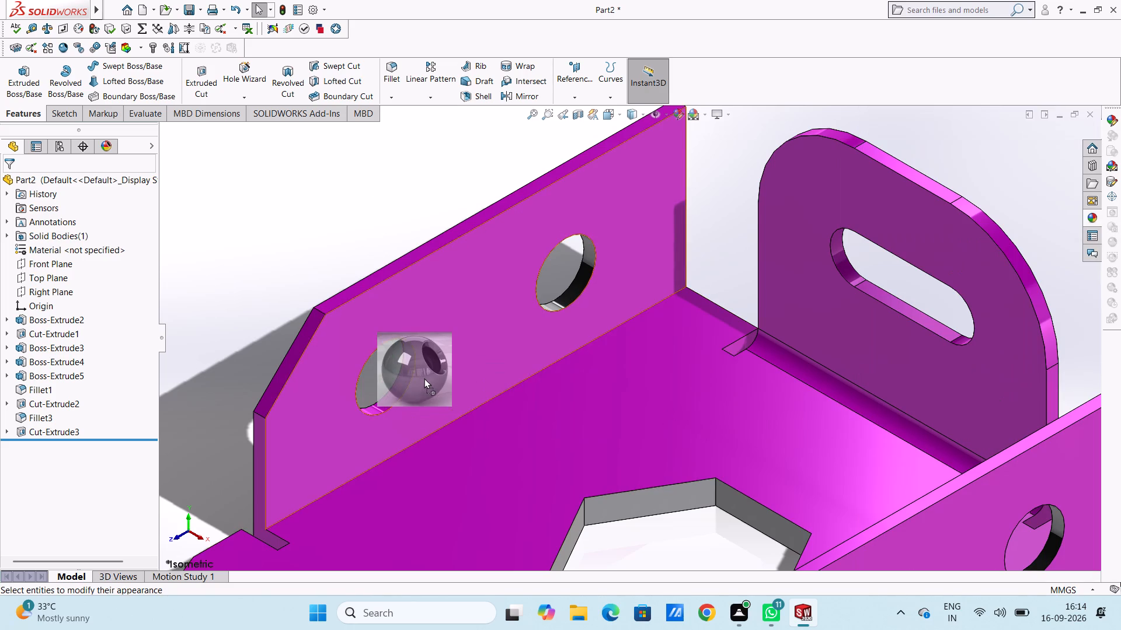
left_click_drag(424, 378, 401, 377)
left_click(401, 377)
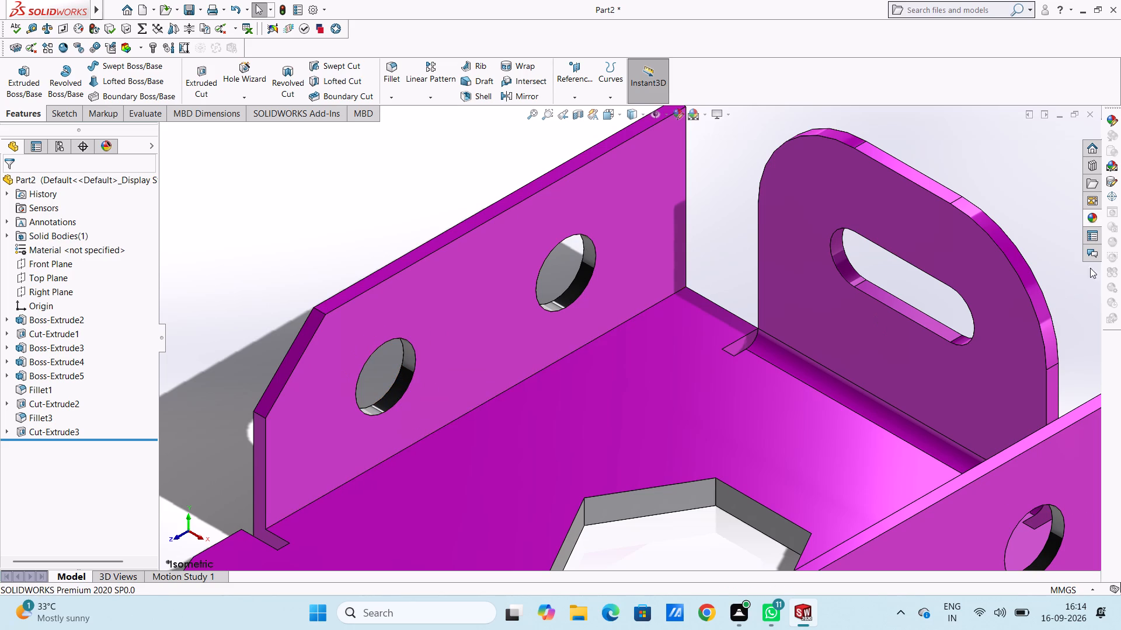
Apply polished silver to the lower straight inner face of the slot in the rounded end flange.
left_click(1095, 219)
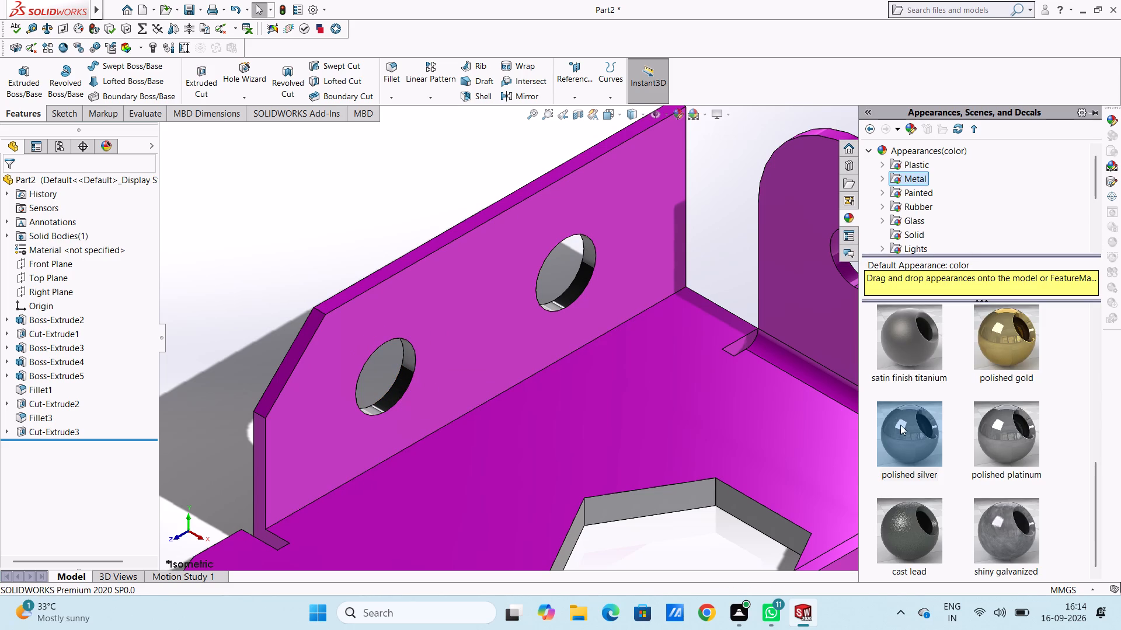
left_click_drag(903, 429, 887, 258)
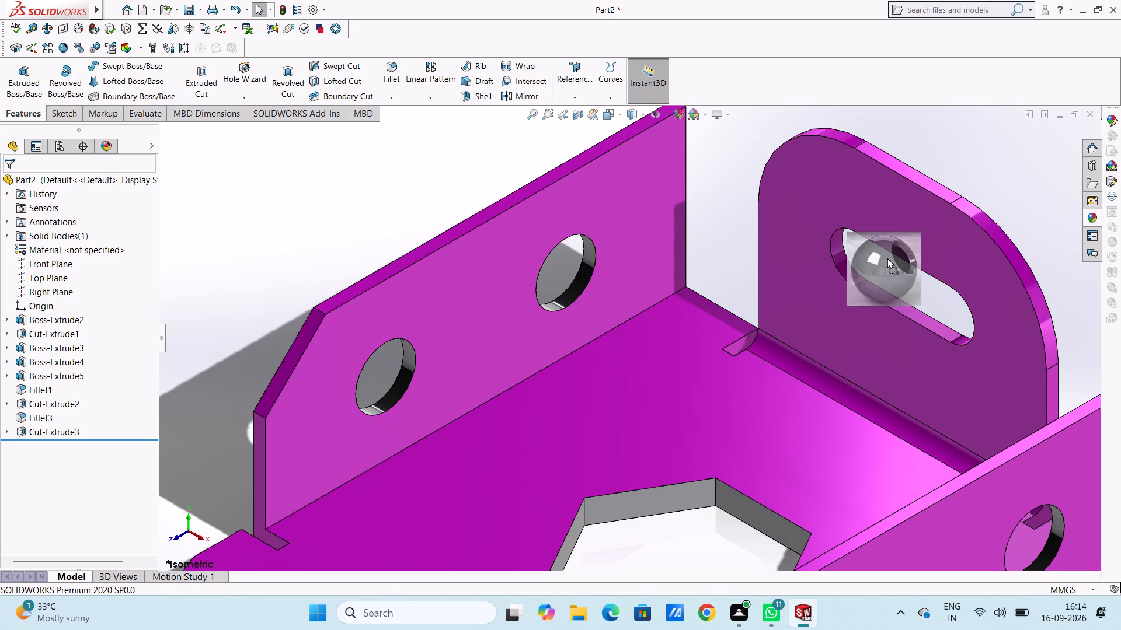
left_click_drag(887, 258, 962, 288)
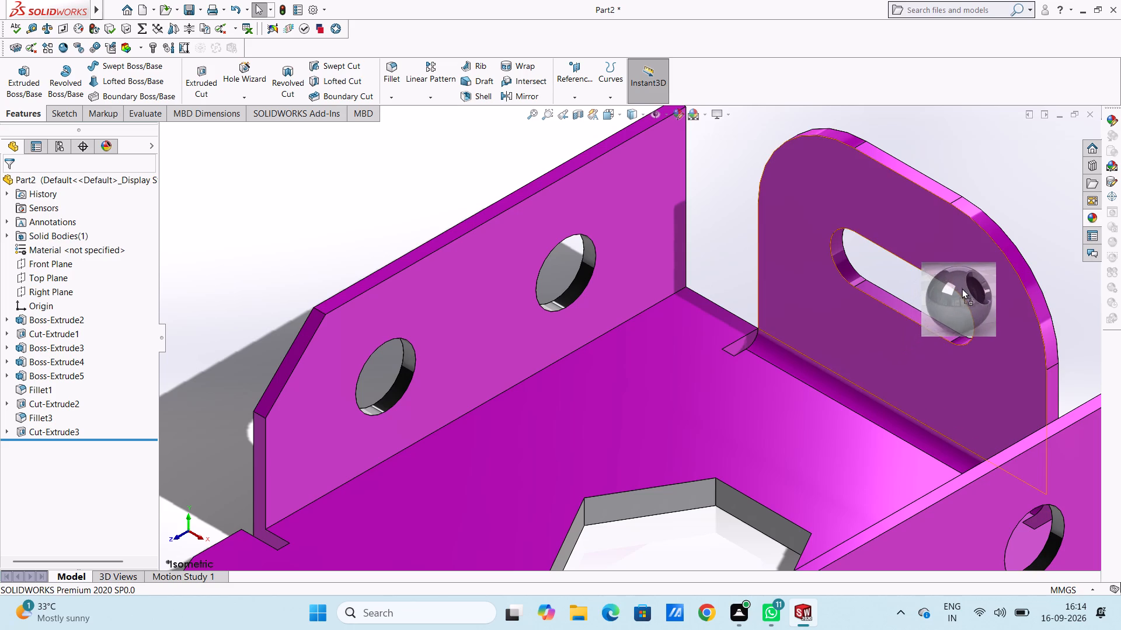
left_click_drag(962, 288, 867, 275)
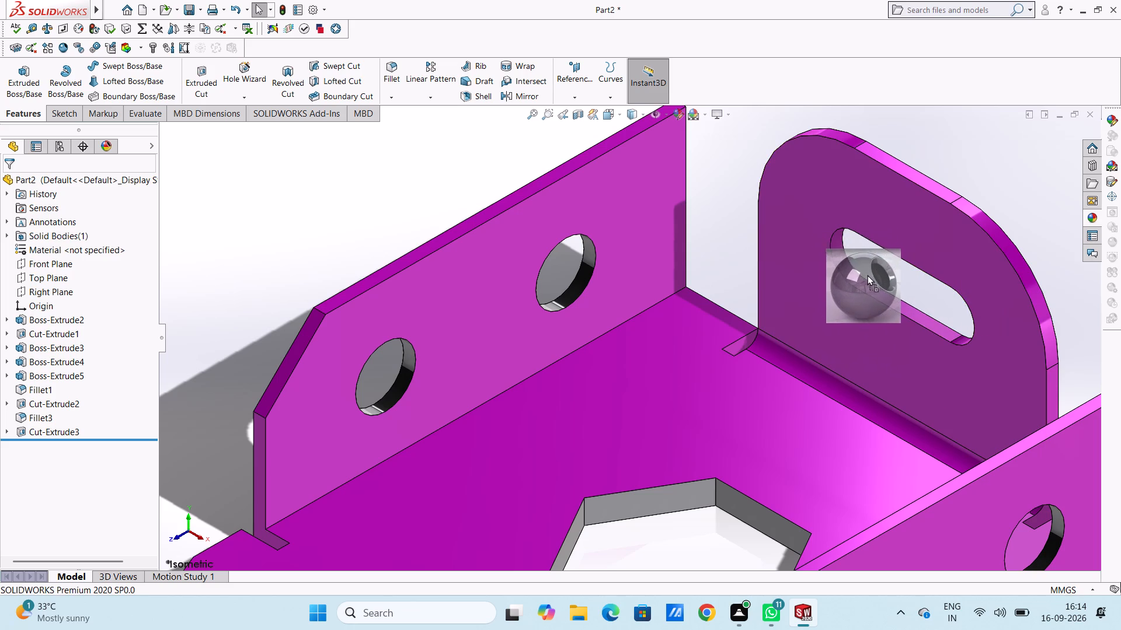
left_click_drag(867, 275, 906, 257)
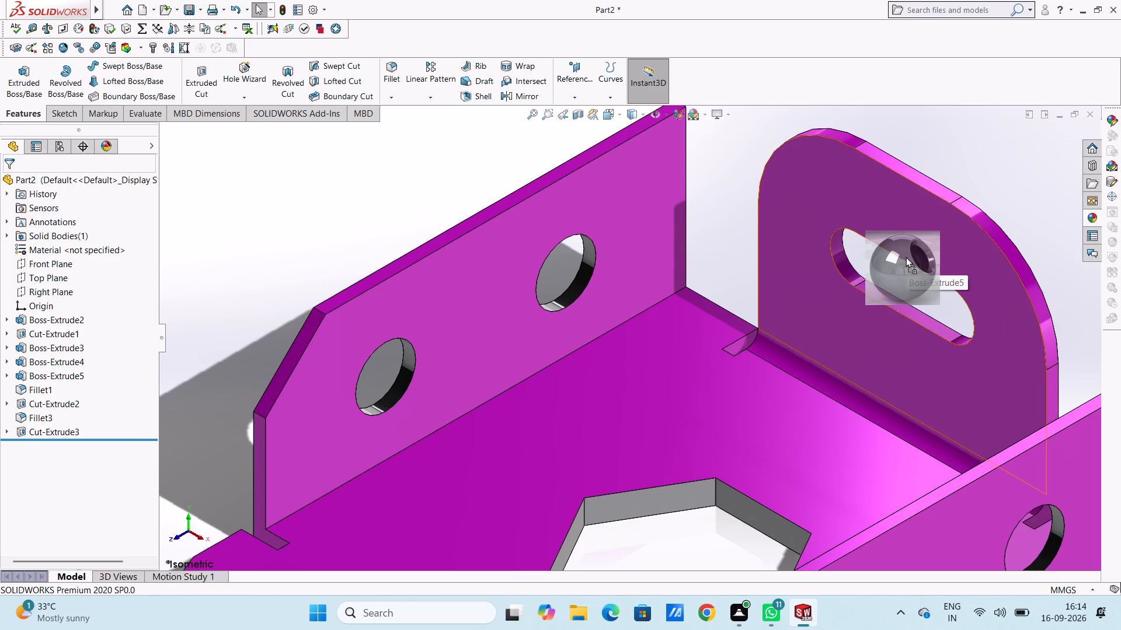
left_click_drag(906, 257, 873, 288)
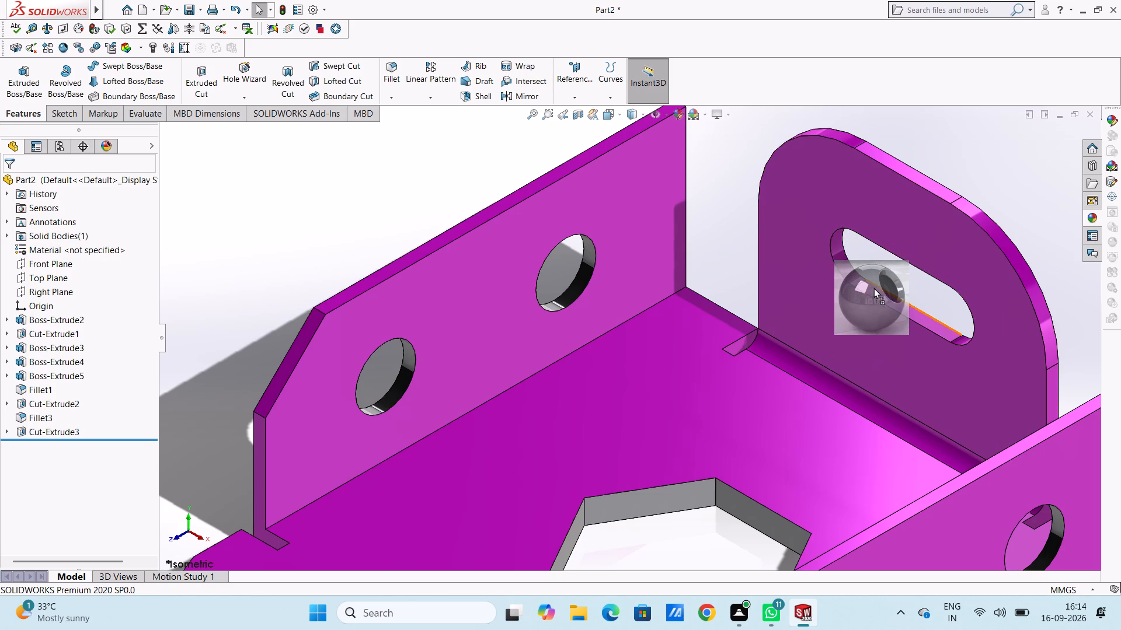
left_click_drag(873, 288, 871, 289)
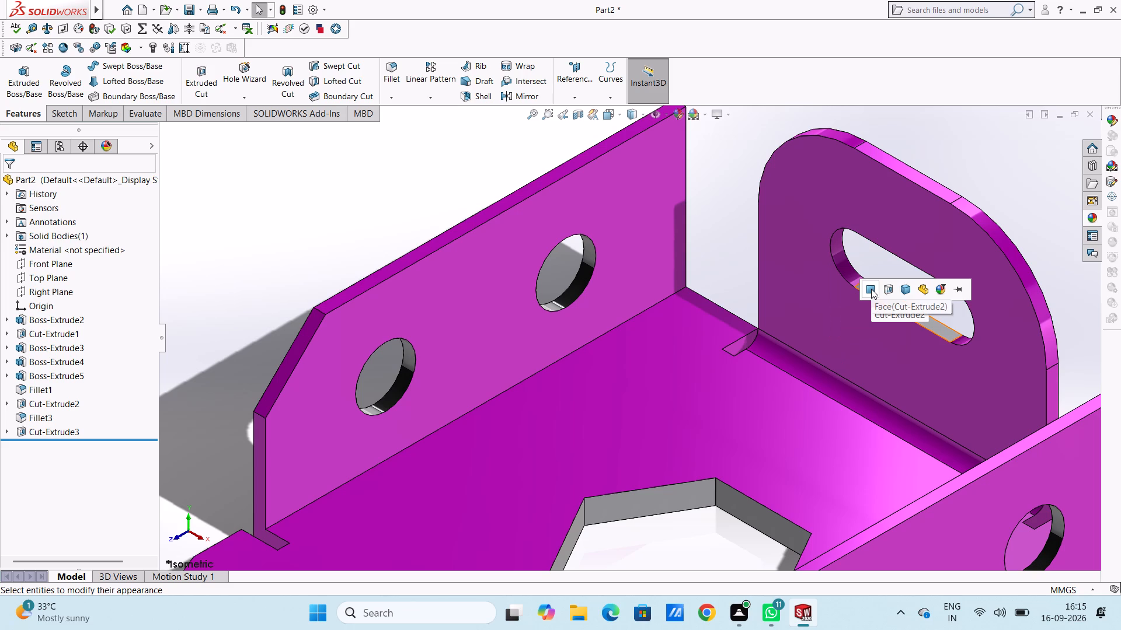
left_click(871, 289)
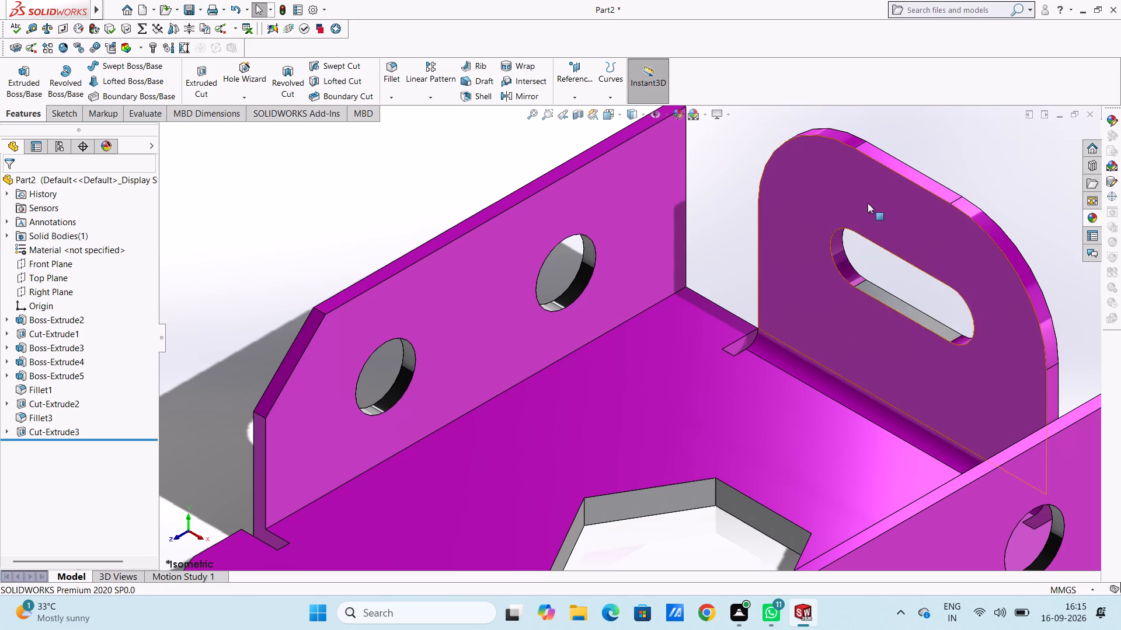
Apply polished silver to the slot's curved end face nearest the far side flange.
scroll(868, 201, "down", 5)
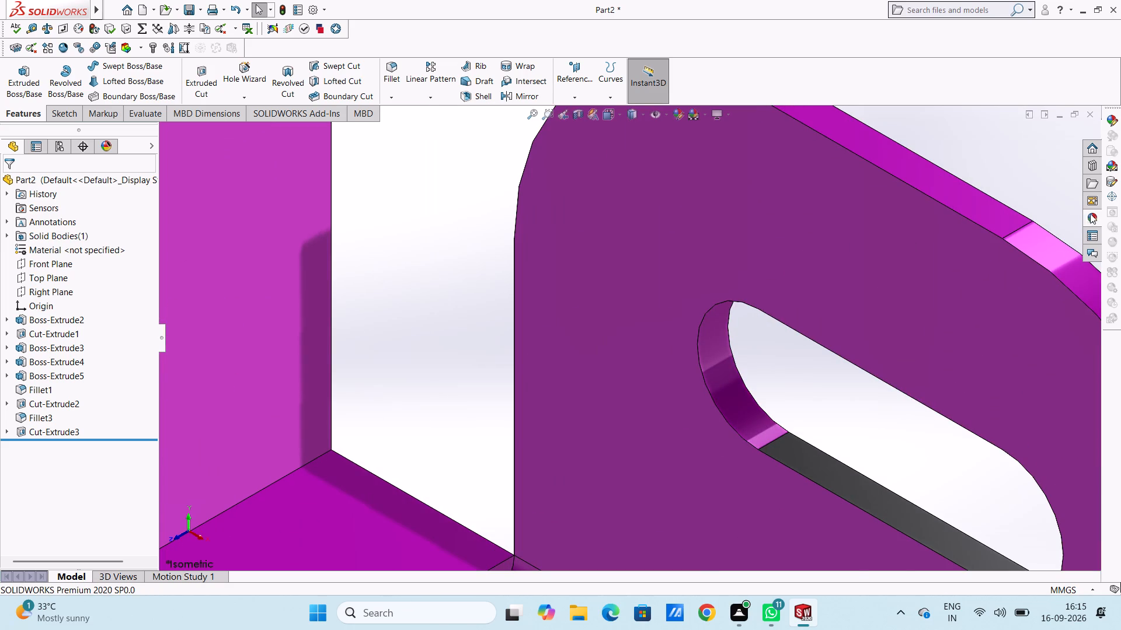
left_click(1090, 213)
left_click_drag(896, 443, 758, 390)
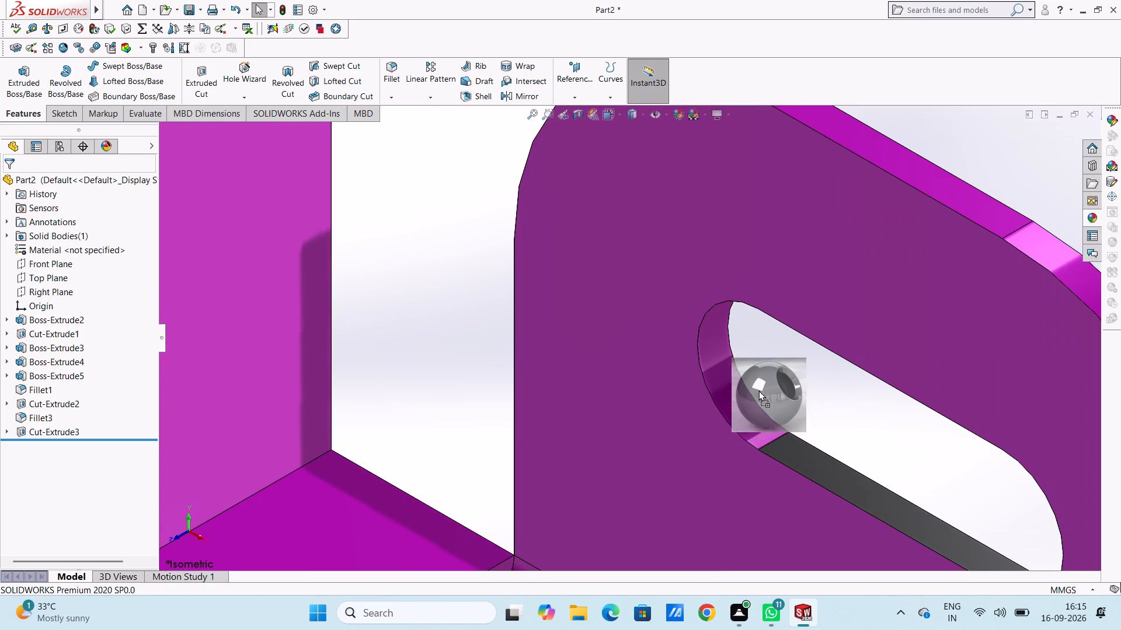
left_click_drag(758, 390, 729, 366)
left_click(729, 366)
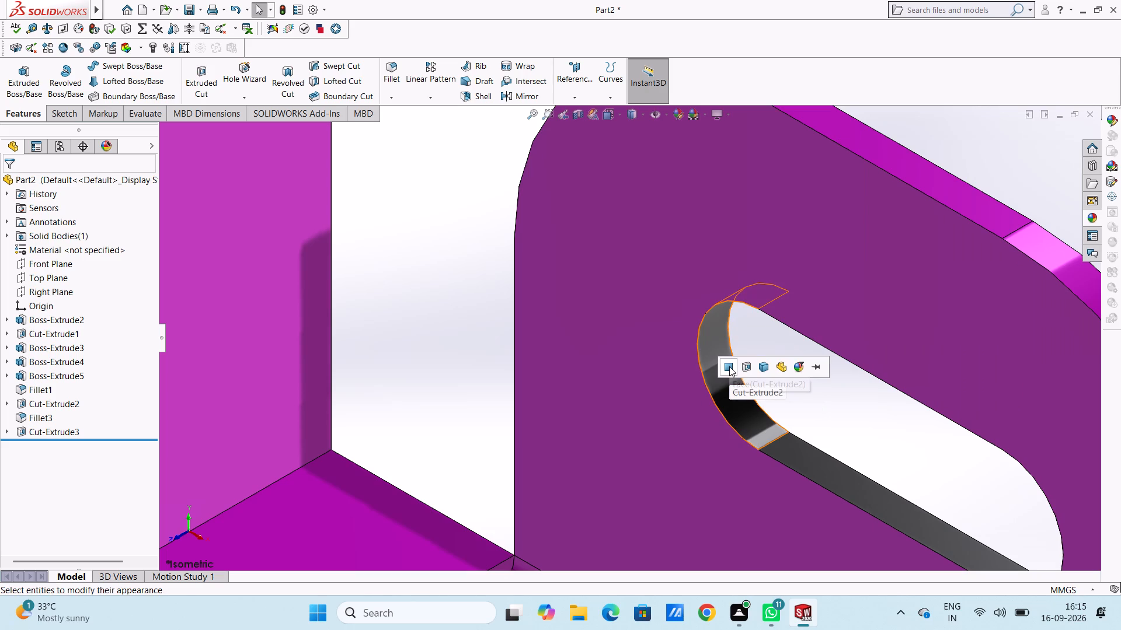
Apply polished silver to the slot's other curved end face, nearest the near side flange.
middle_click_drag(782, 385, 914, 433)
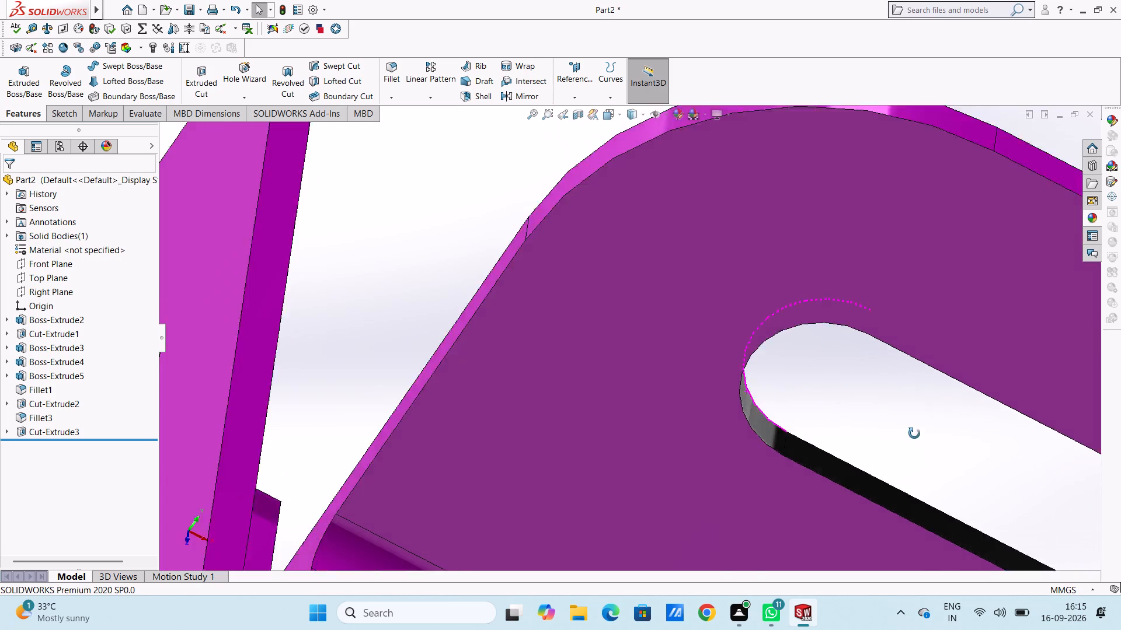
middle_click_drag(914, 433, 892, 471)
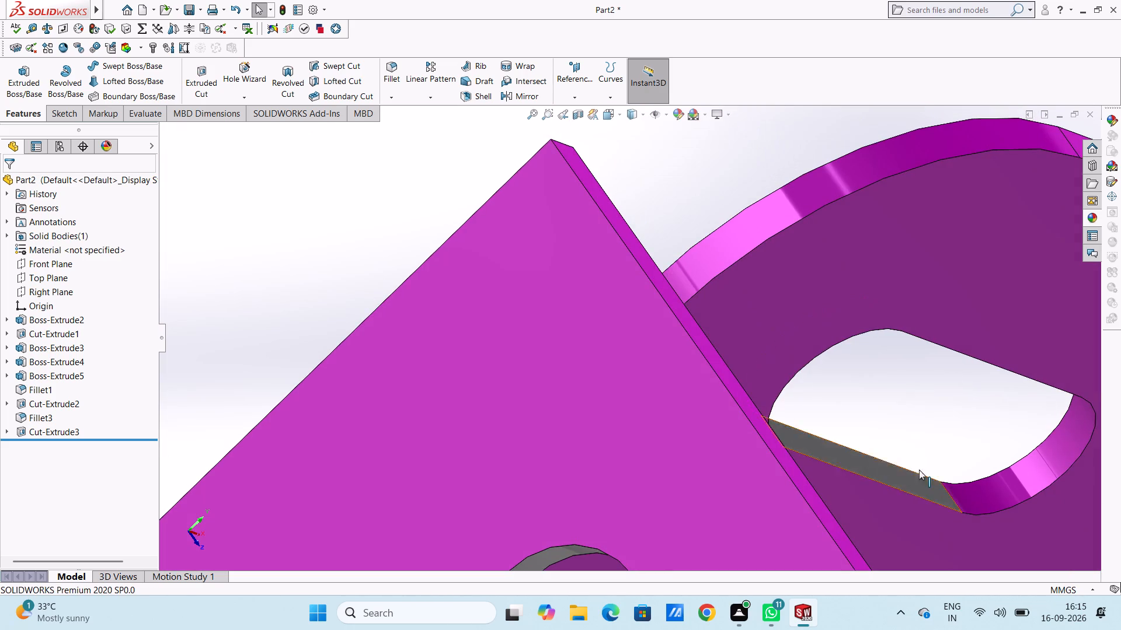
scroll(1014, 444, "down", 4)
left_click(1092, 216)
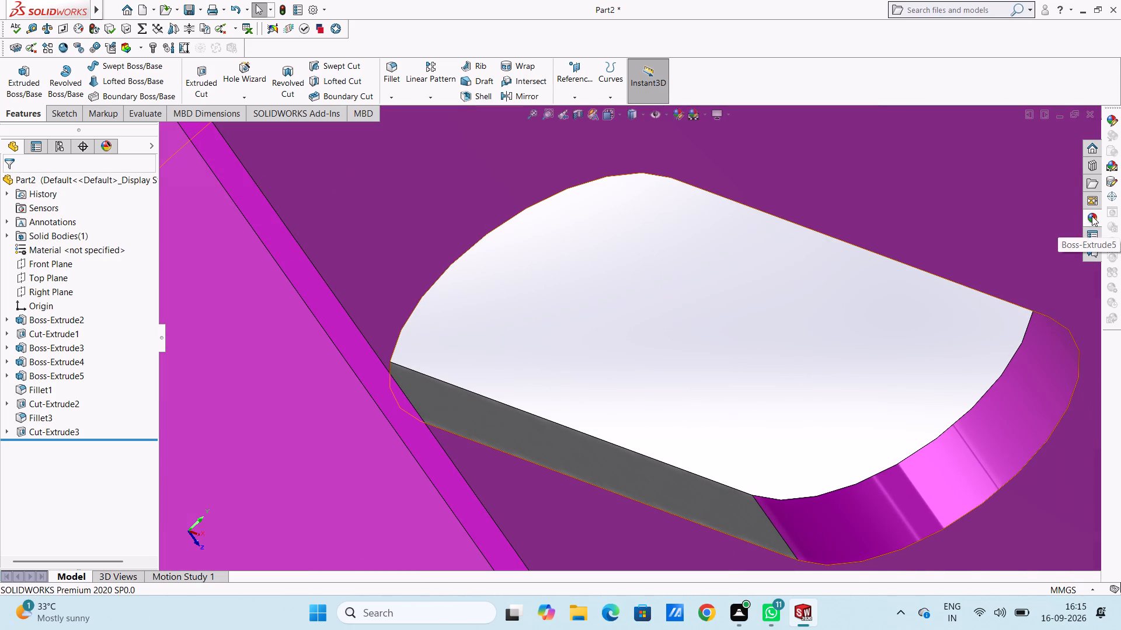
left_click_drag(934, 438, 841, 483)
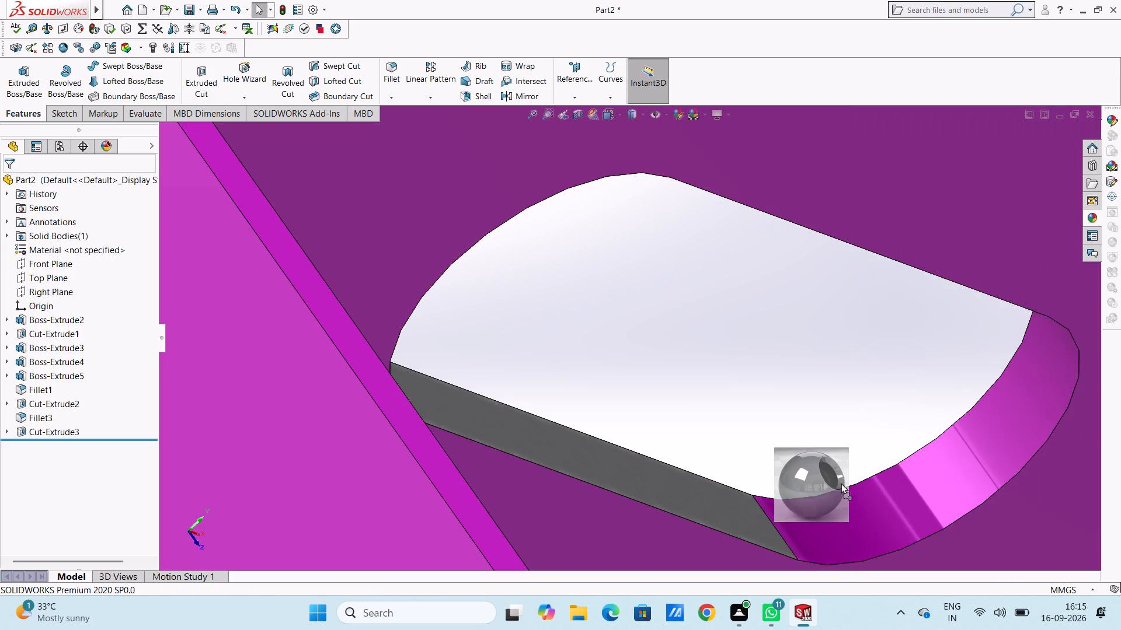
left_click_drag(841, 483, 931, 488)
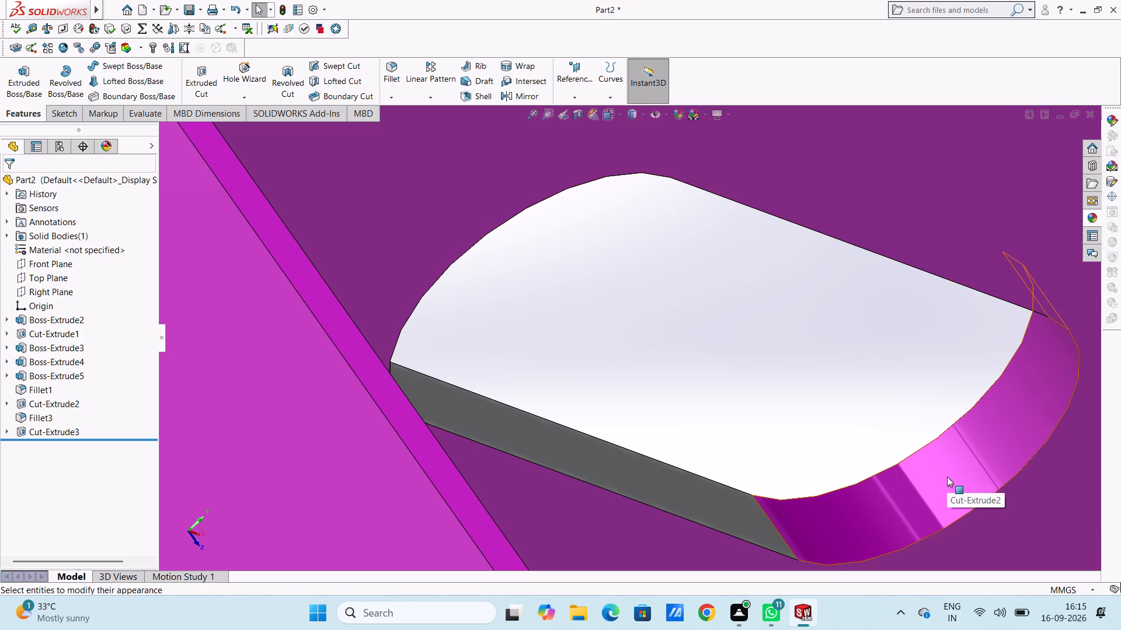
left_click(1092, 219)
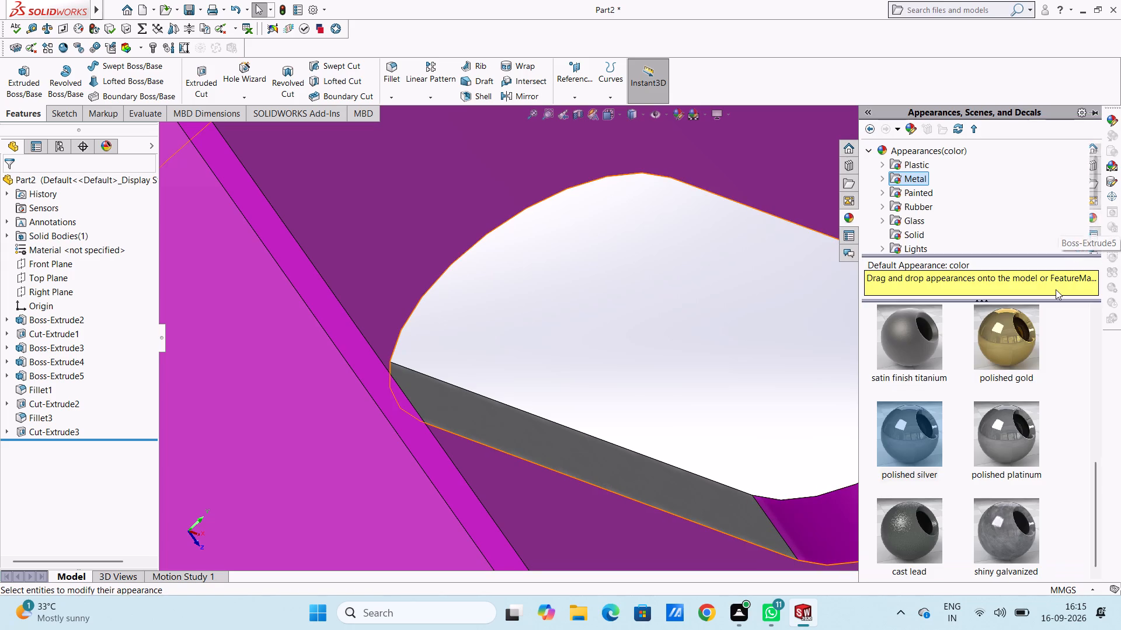
left_click_drag(931, 440, 897, 489)
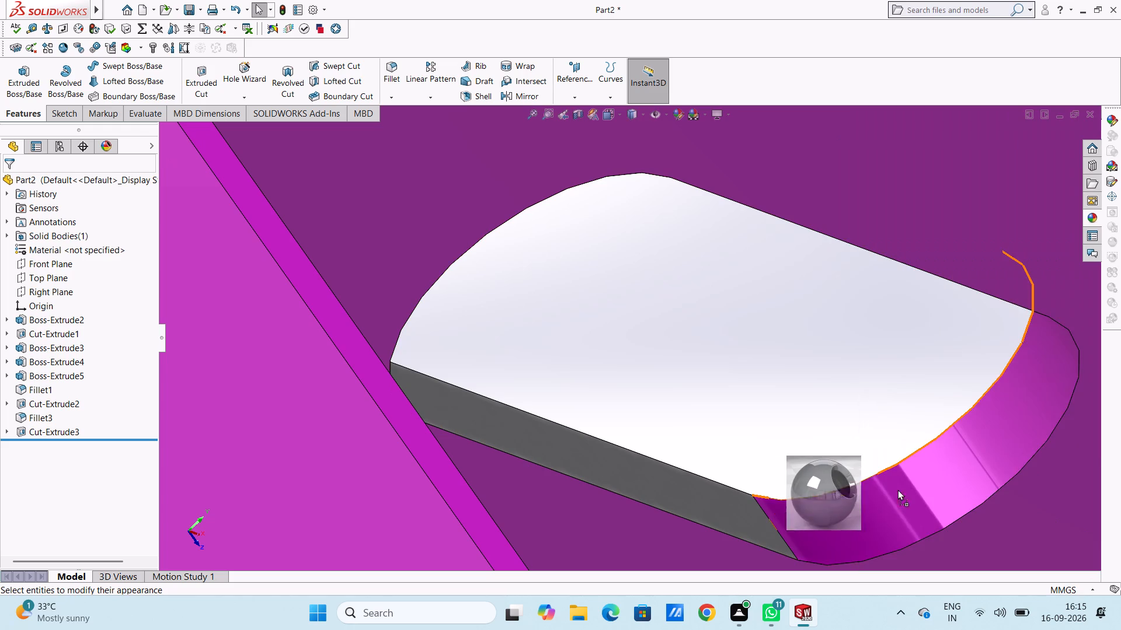
left_click_drag(897, 489, 945, 491)
left_click(945, 490)
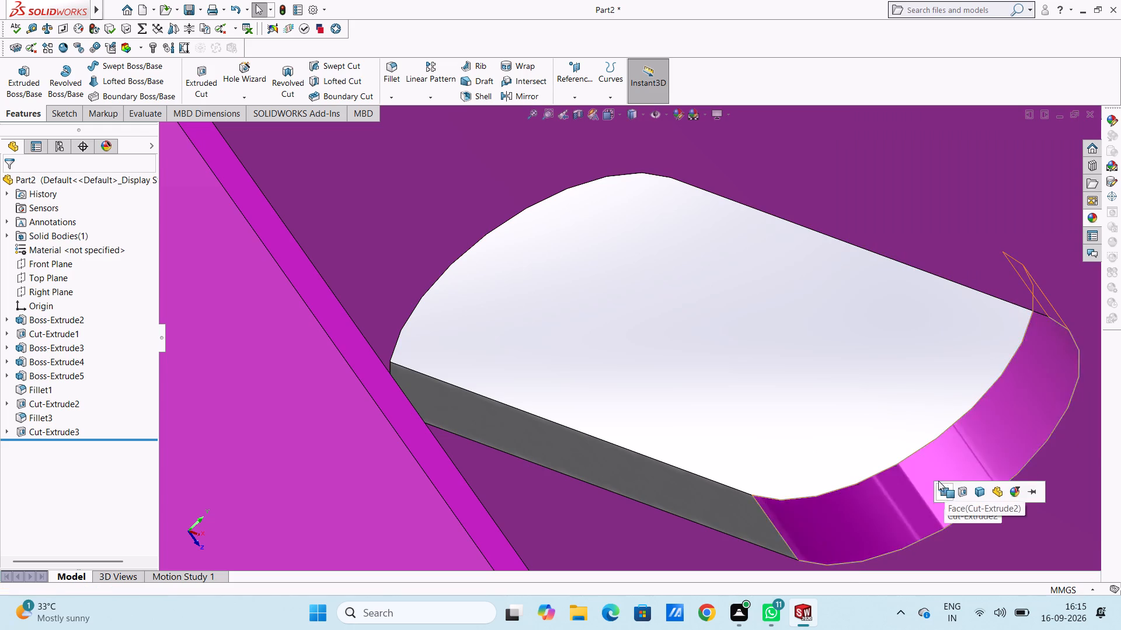
Apply polished silver to the remaining upper straight inner face of the slot in the rounded end flange.
middle_click_drag(847, 397, 855, 247)
scroll(850, 397, "up", 1)
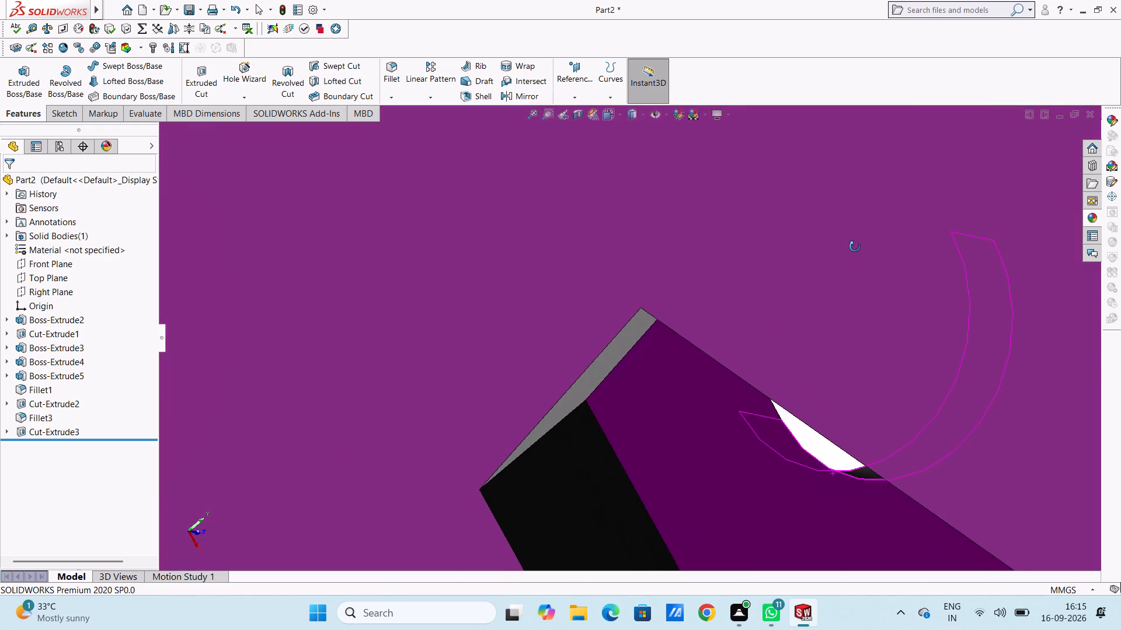
middle_click_drag(855, 247, 852, 166)
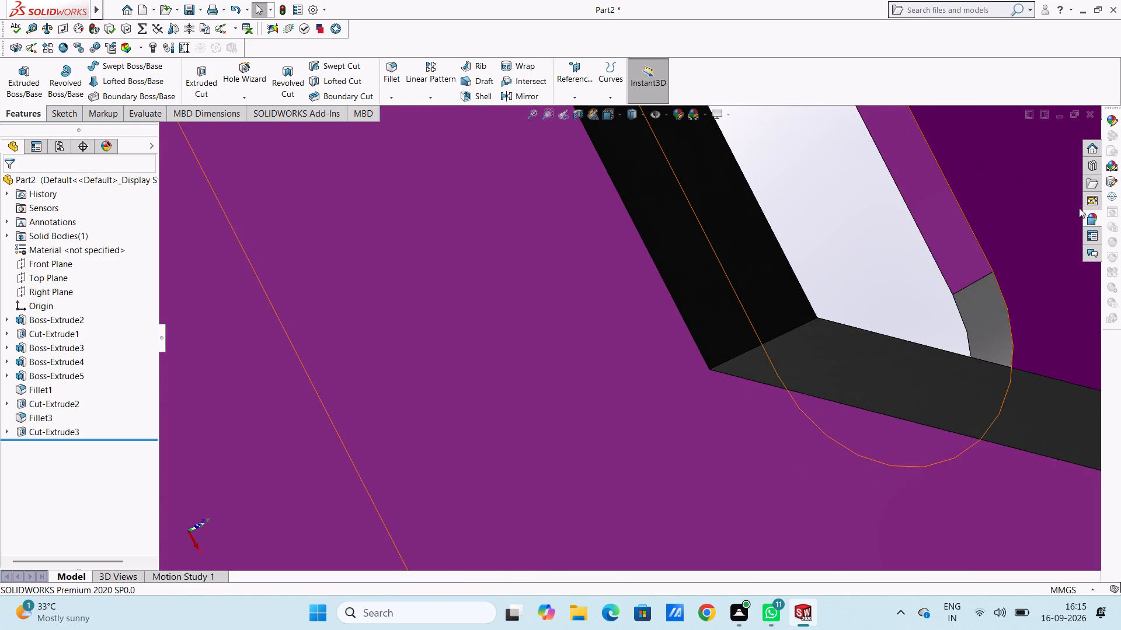
left_click(1091, 217)
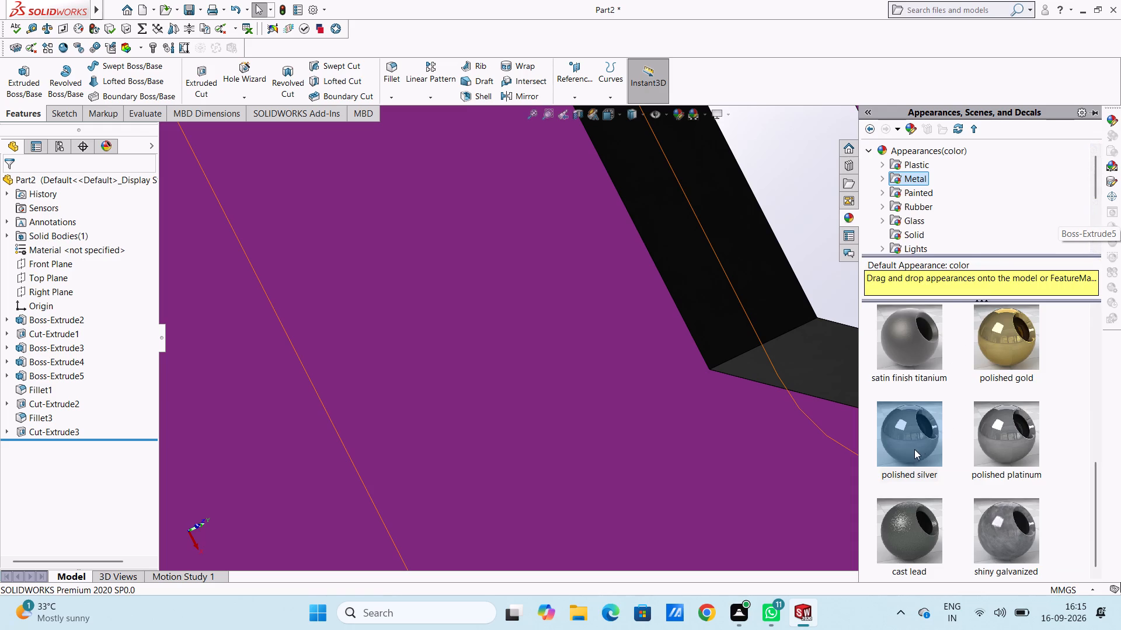
left_click_drag(910, 449, 890, 166)
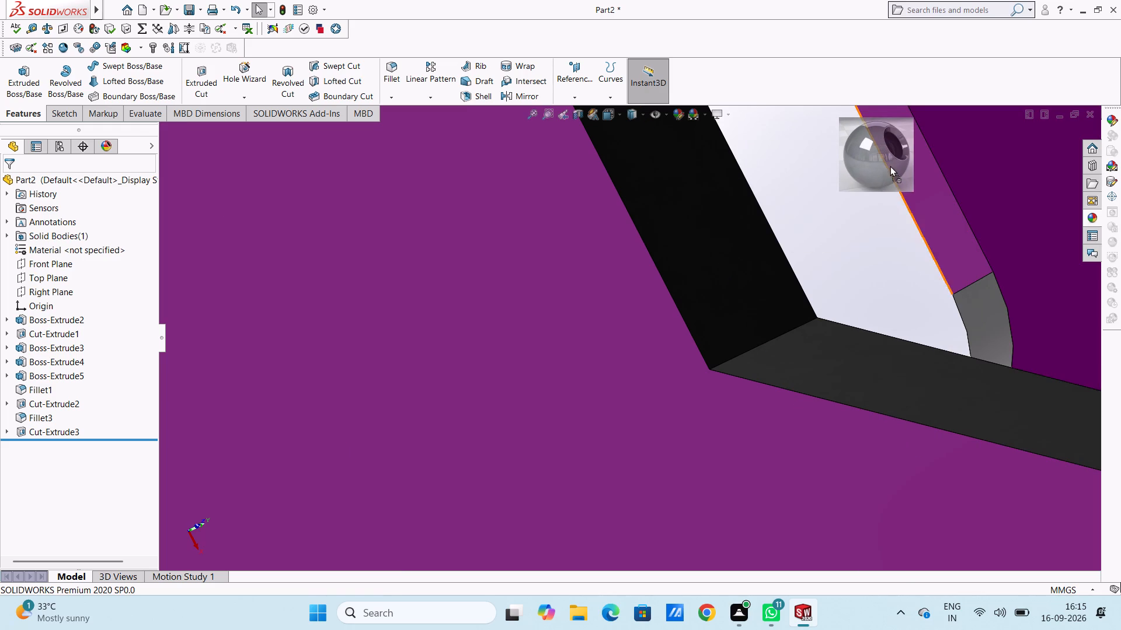
left_click_drag(890, 166, 894, 170)
left_click(896, 170)
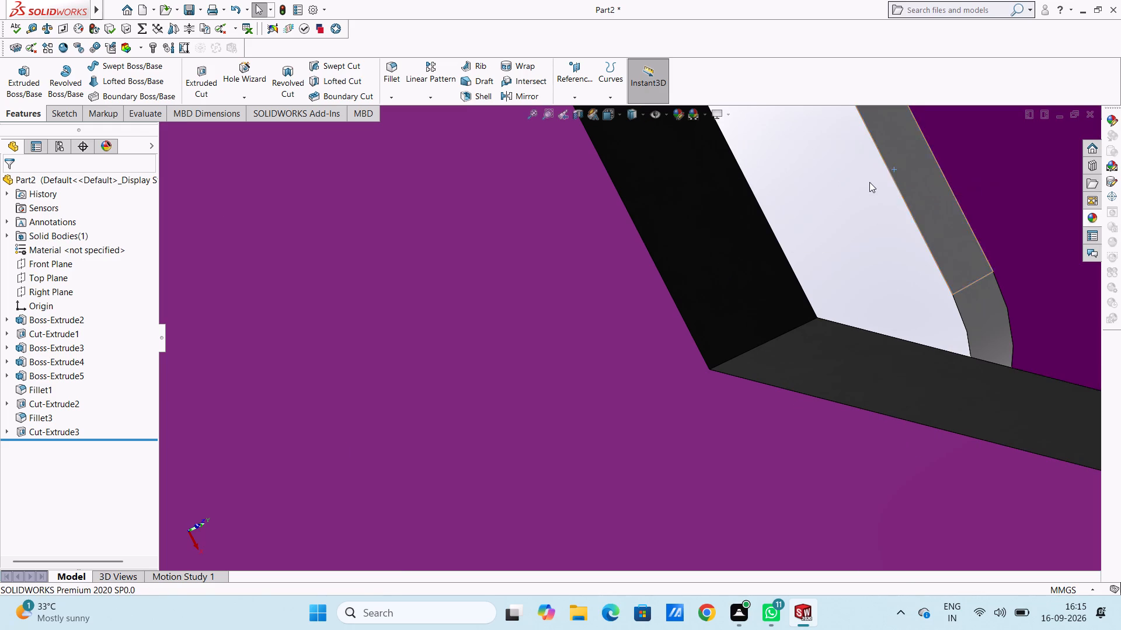
Examine the bracket's magenta body and the silver inner faces of its holes and slot from all sides, ending in isometric view.
middle_click_drag(869, 182, 841, 218)
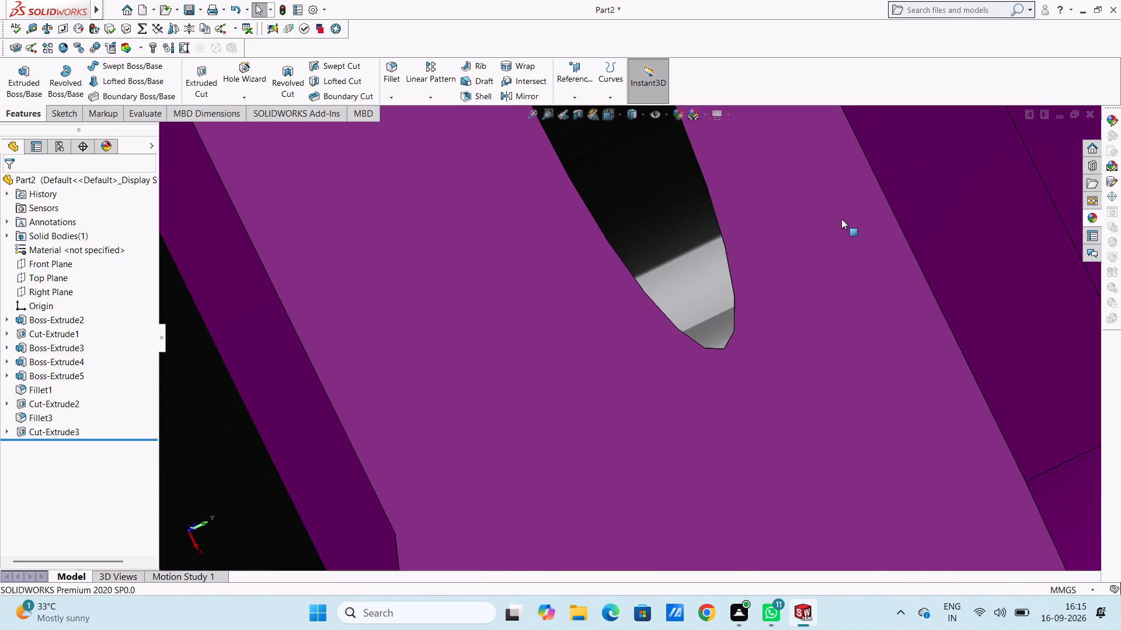
scroll(841, 219, "up", 9)
middle_click_drag(852, 191, 847, 199)
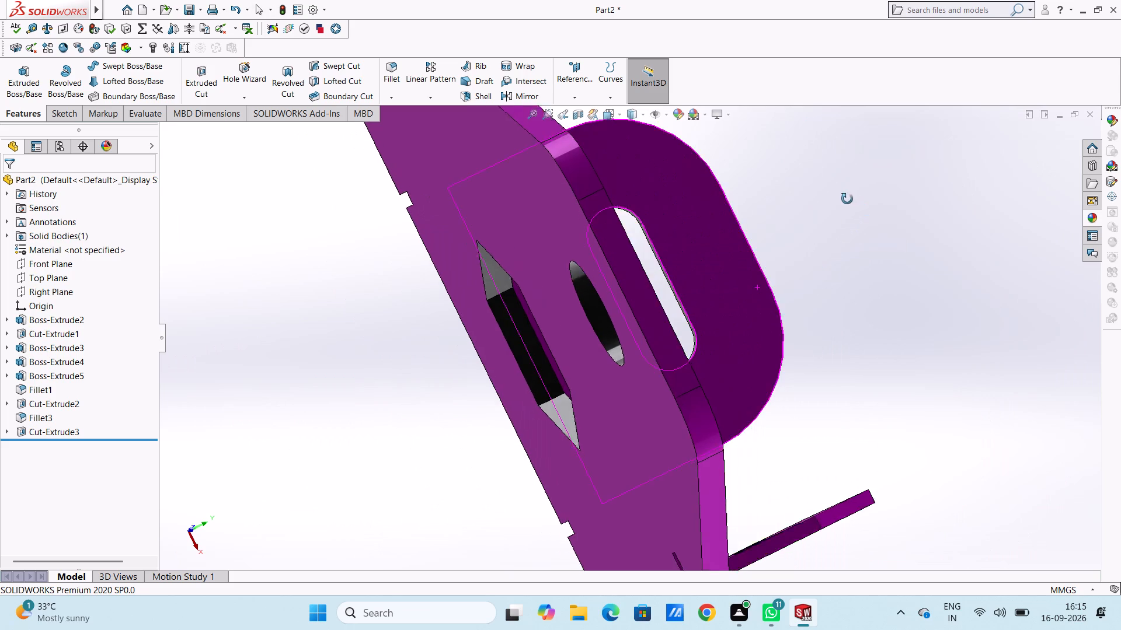
middle_click_drag(847, 199, 751, 238)
scroll(823, 212, "up", 1)
scroll(750, 237, "up", 3)
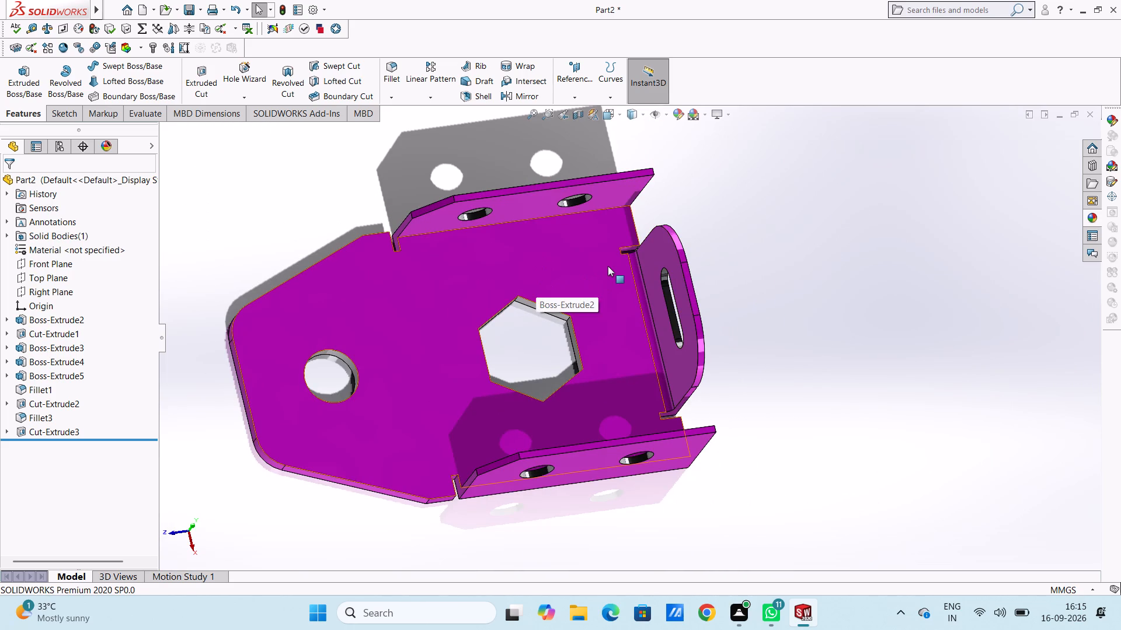
scroll(608, 266, "down", 2)
scroll(608, 266, "up", 5)
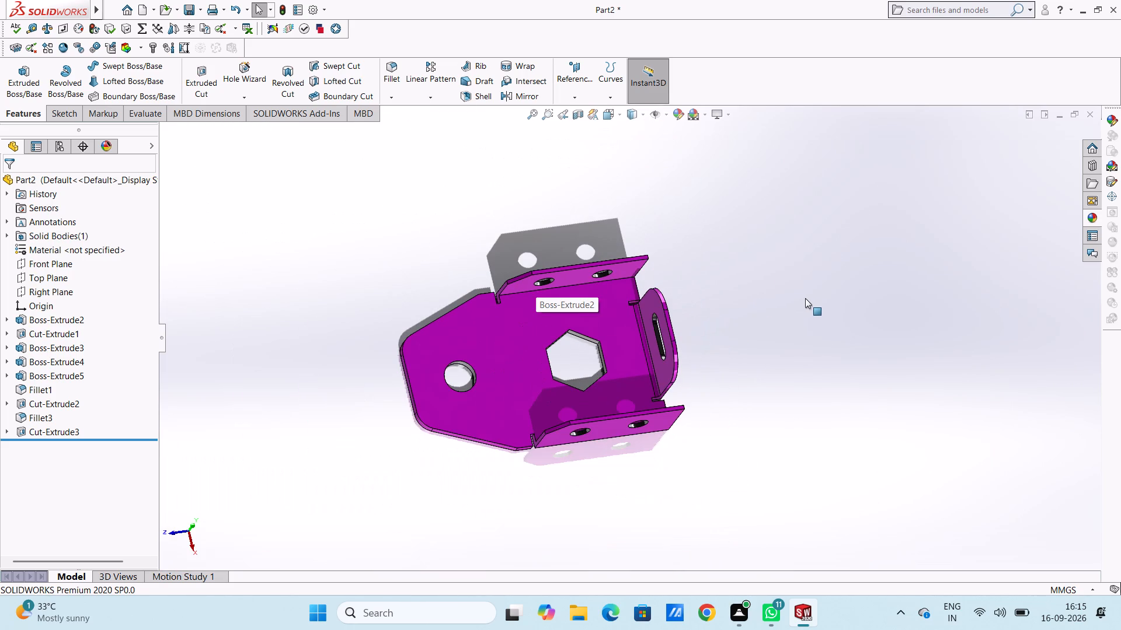
key("ctrl+7")
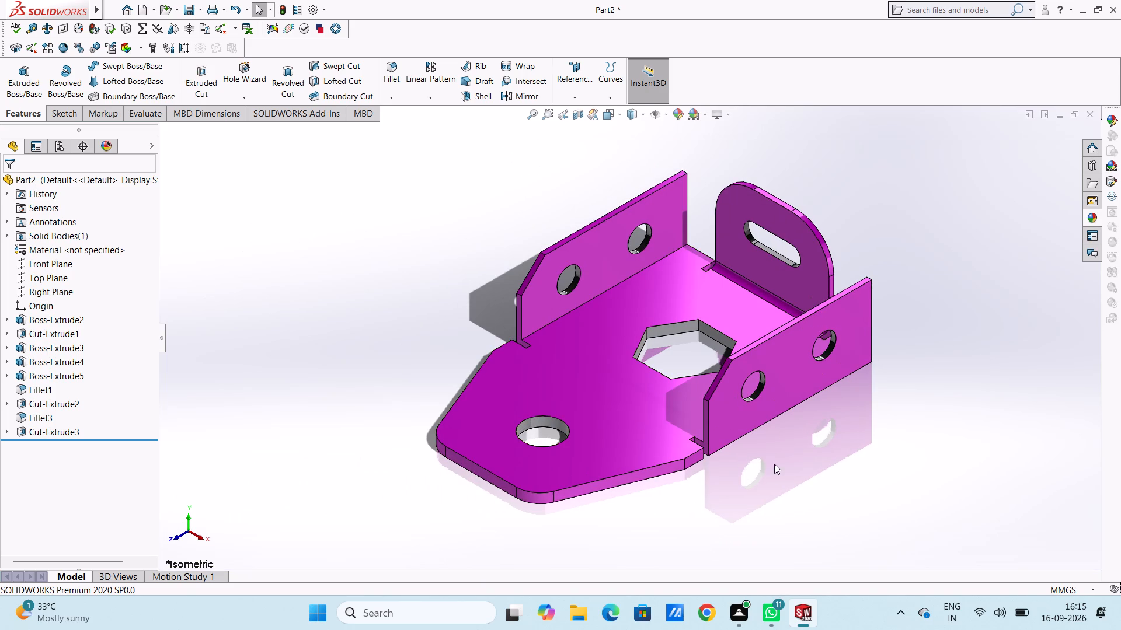
middle_click_drag(881, 492, 868, 493)
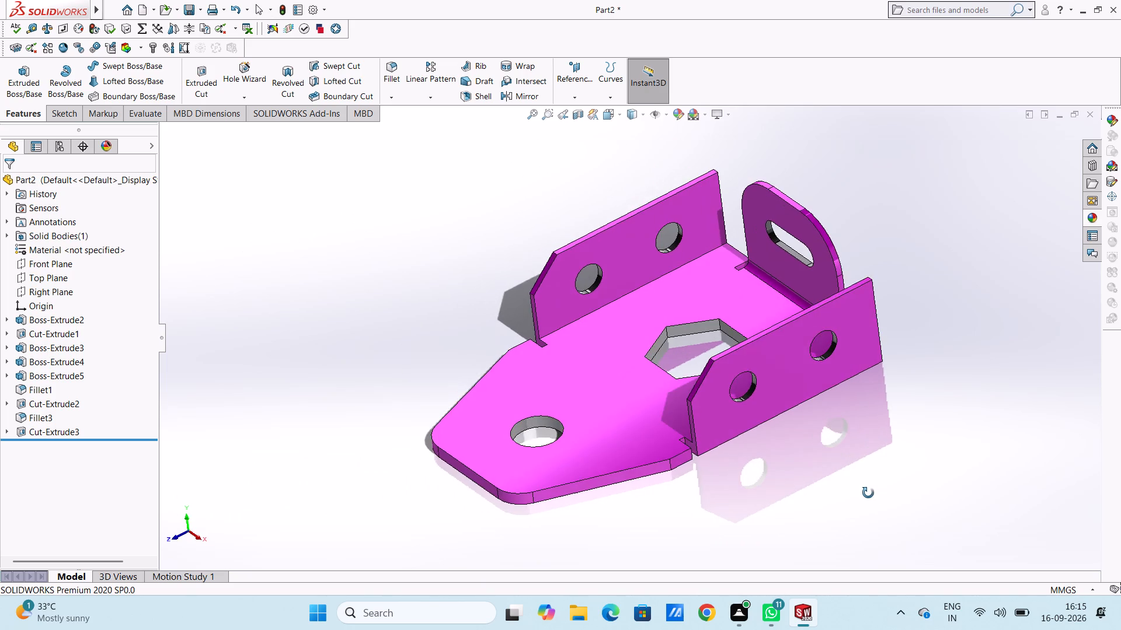
middle_click_drag(868, 493, 771, 236)
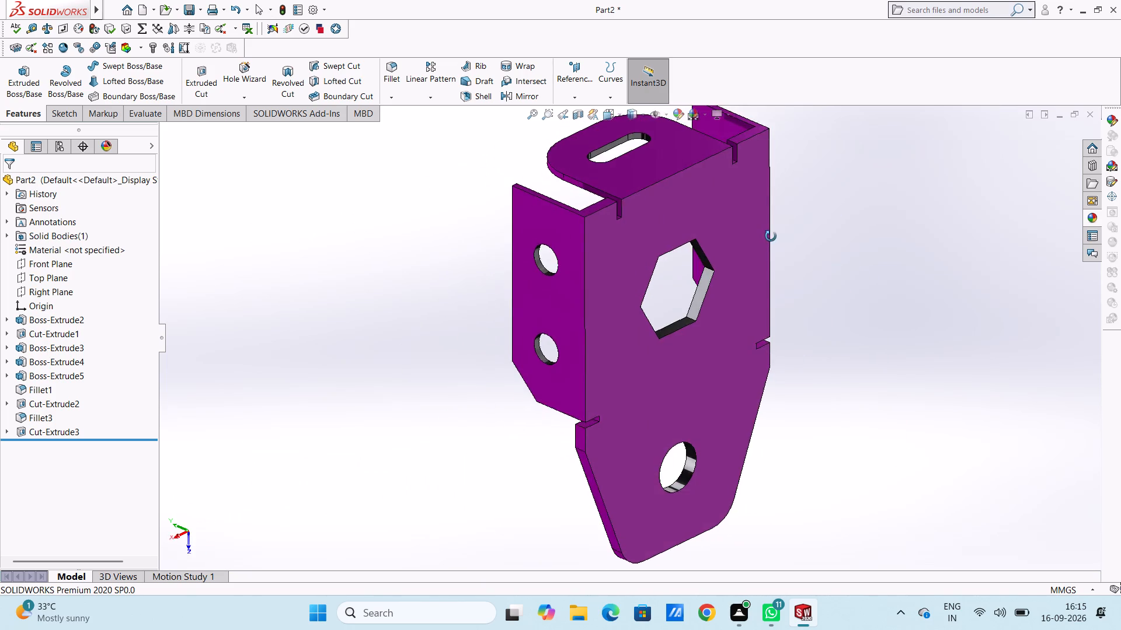
middle_click_drag(771, 236, 353, 301)
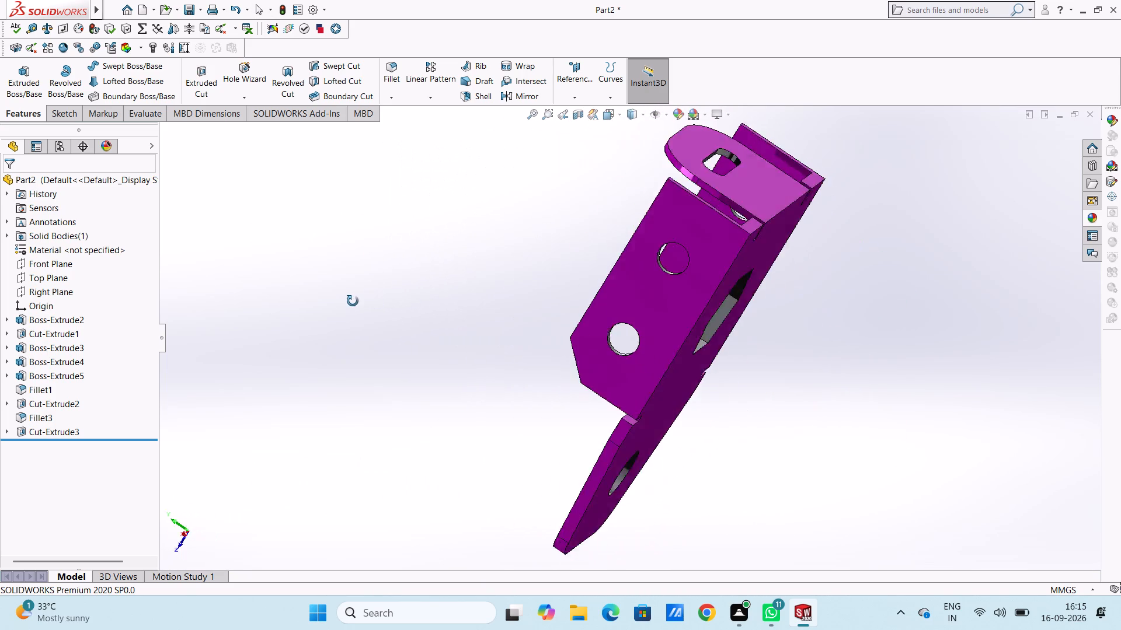
middle_click_drag(353, 301, 939, 363)
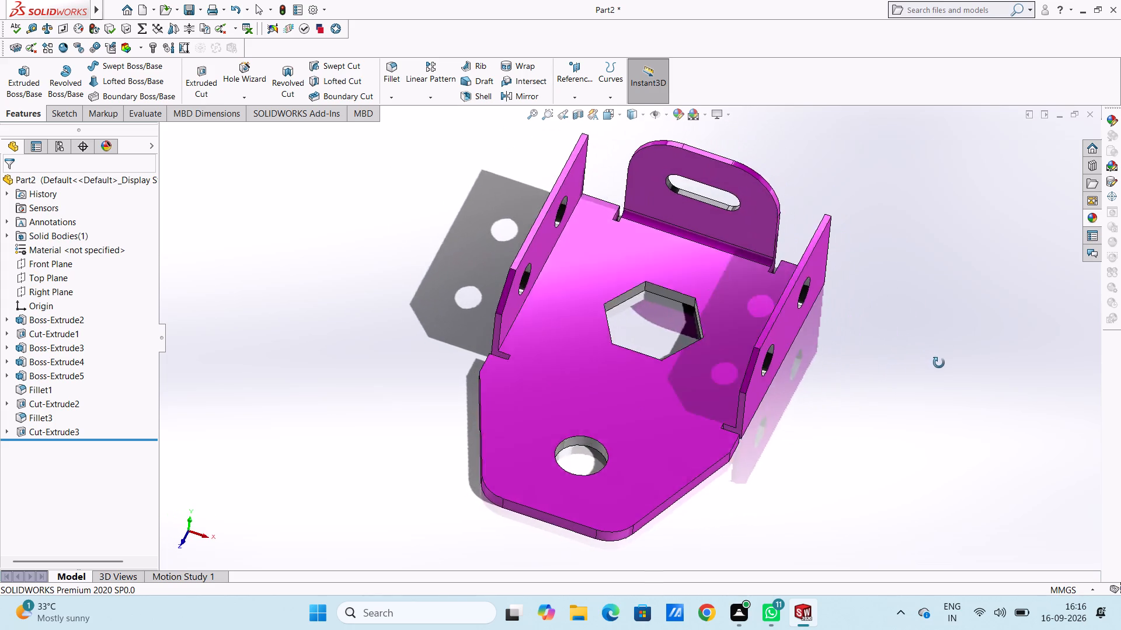
middle_click_drag(939, 363, 625, 492)
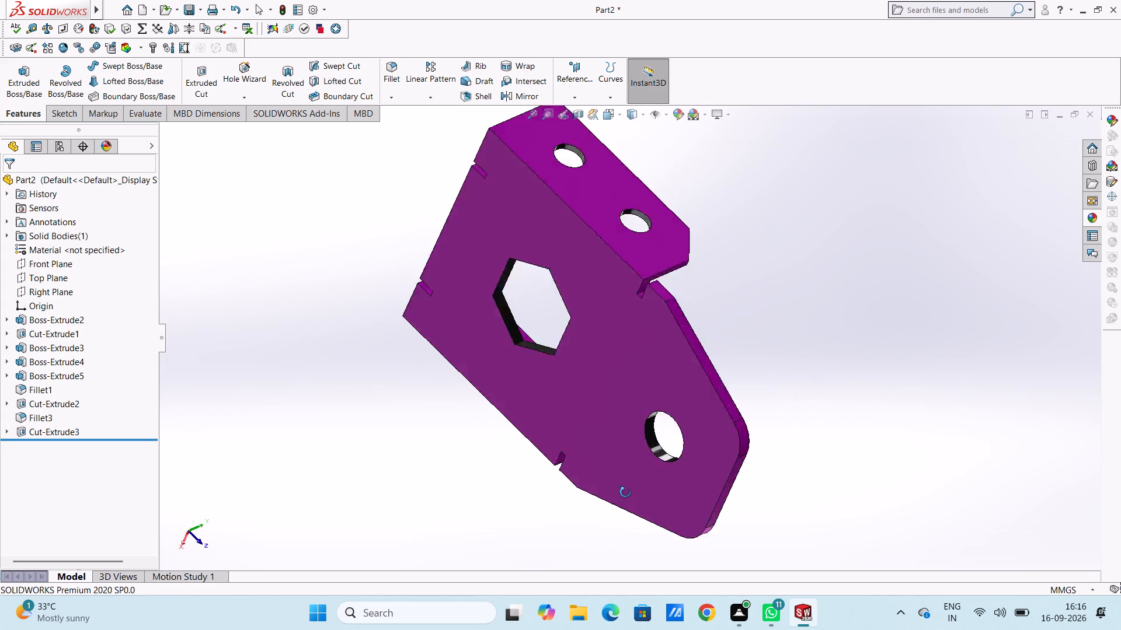
middle_click_drag(625, 492, 478, 379)
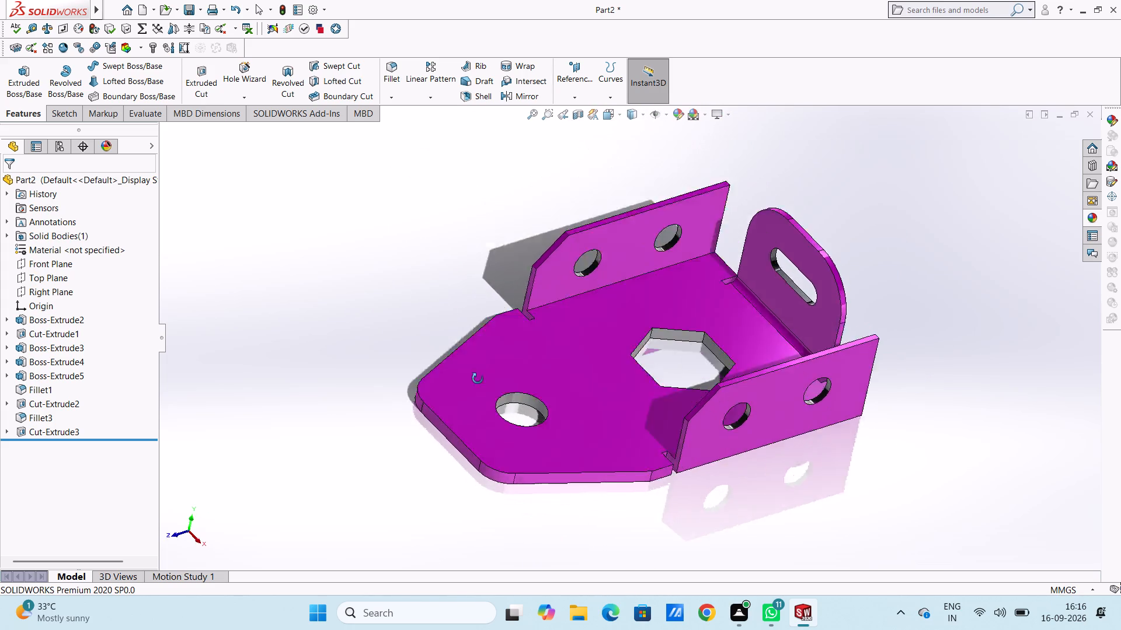
middle_click_drag(478, 379, 419, 291)
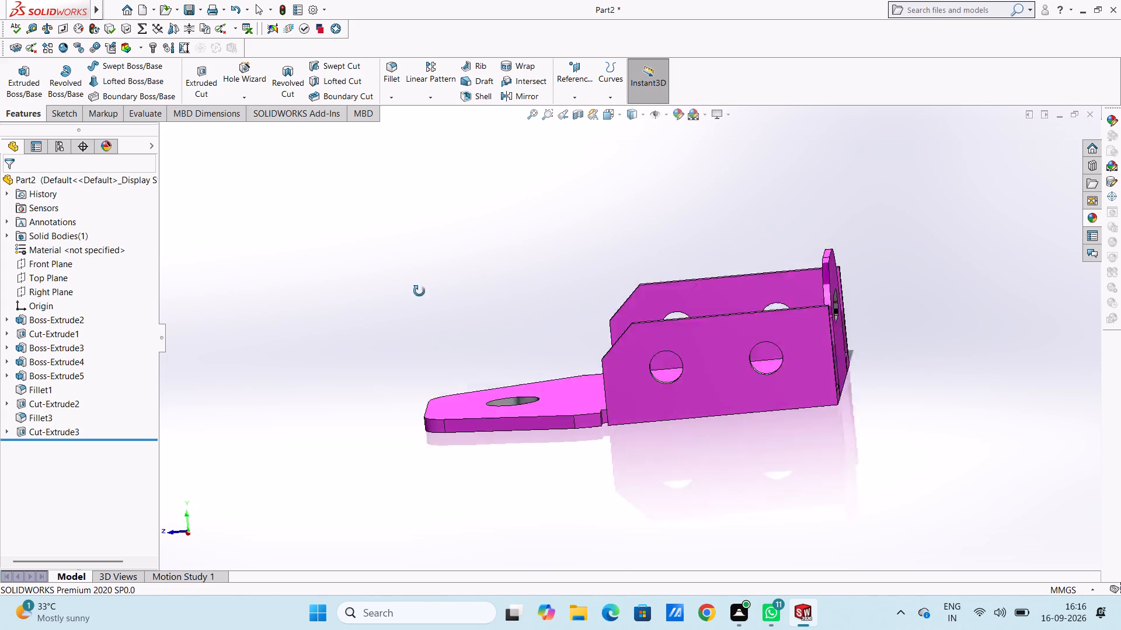
middle_click_drag(419, 291, 474, 388)
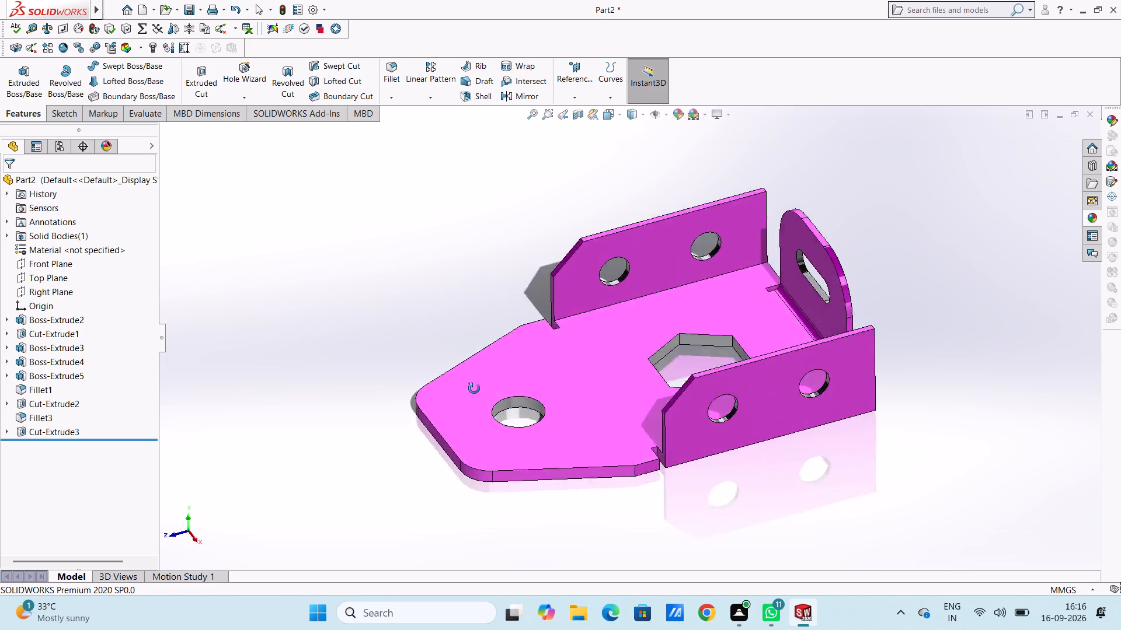
middle_click_drag(474, 388, 890, 500)
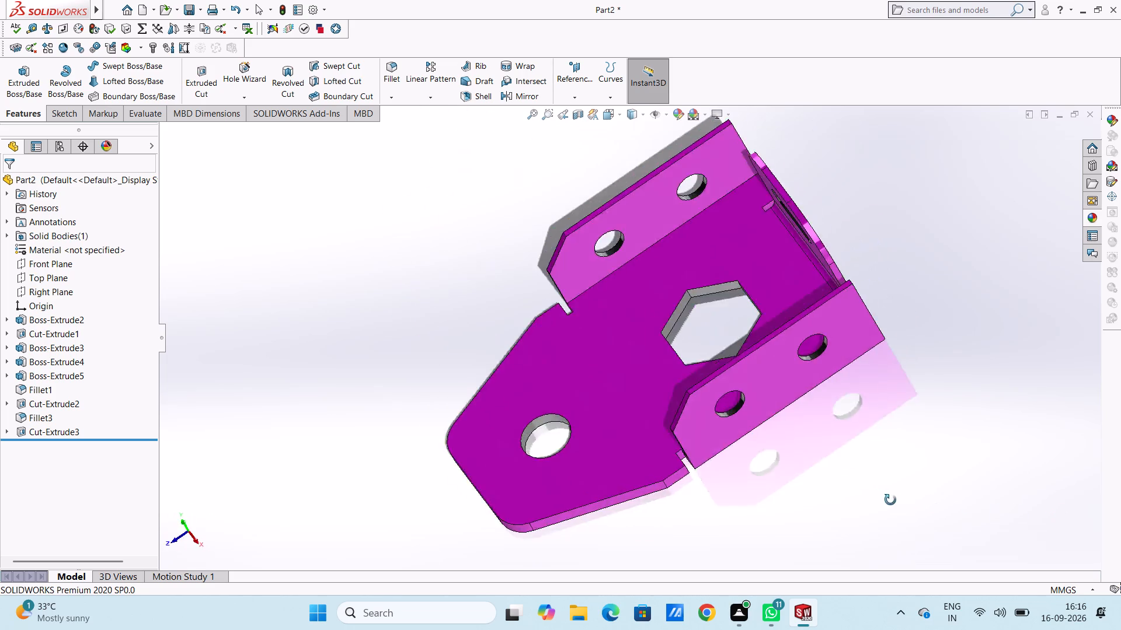
middle_click_drag(890, 500, 427, 379)
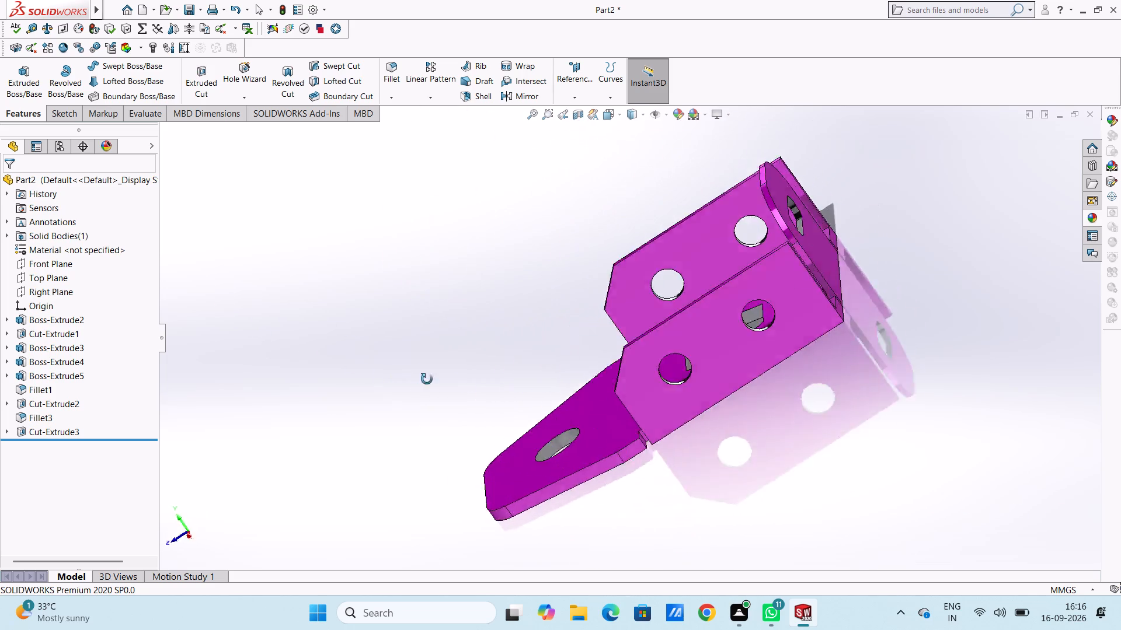
middle_click_drag(427, 379, 315, 346)
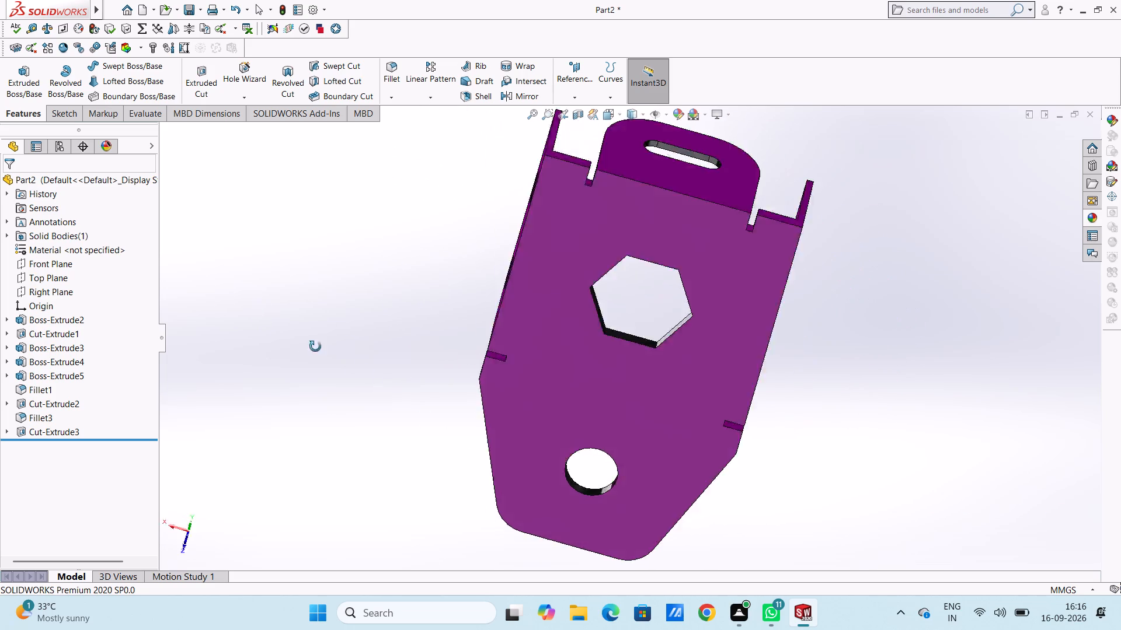
middle_click_drag(315, 346, 505, 229)
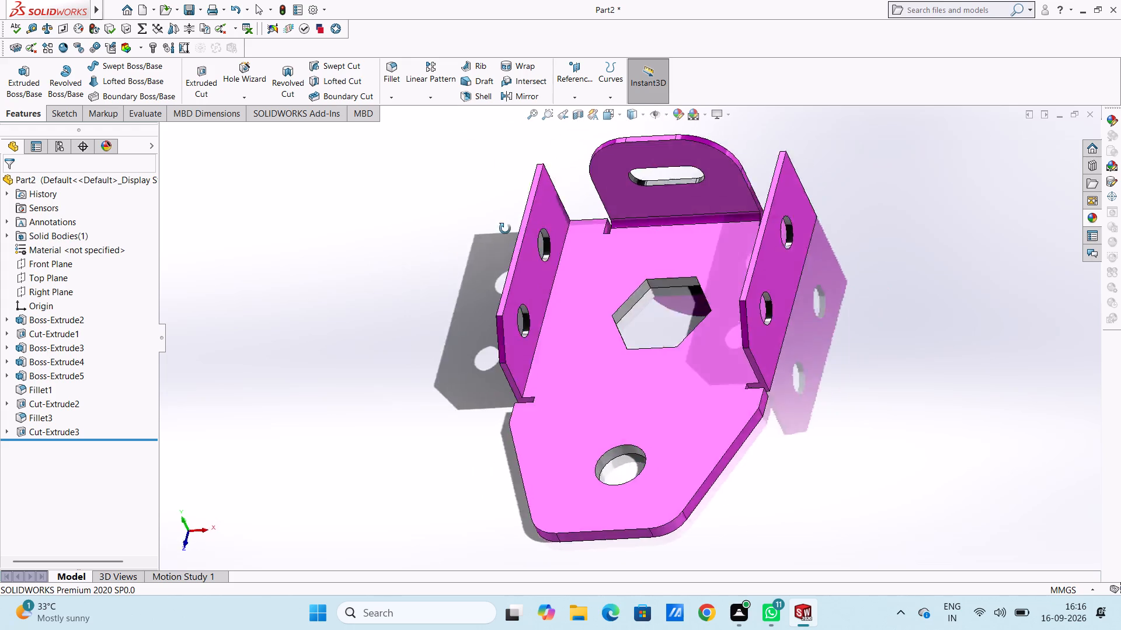
middle_click_drag(505, 229, 520, 232)
middle_click_drag(531, 236, 343, 365)
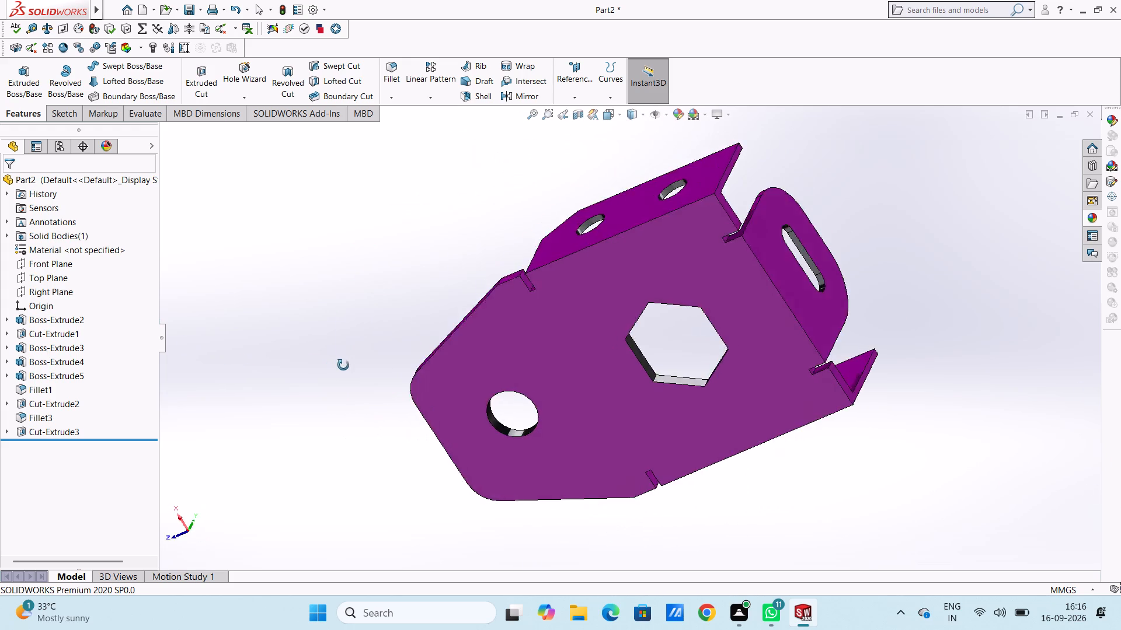
middle_click_drag(343, 365, 478, 522)
scroll(478, 523, "up", 1)
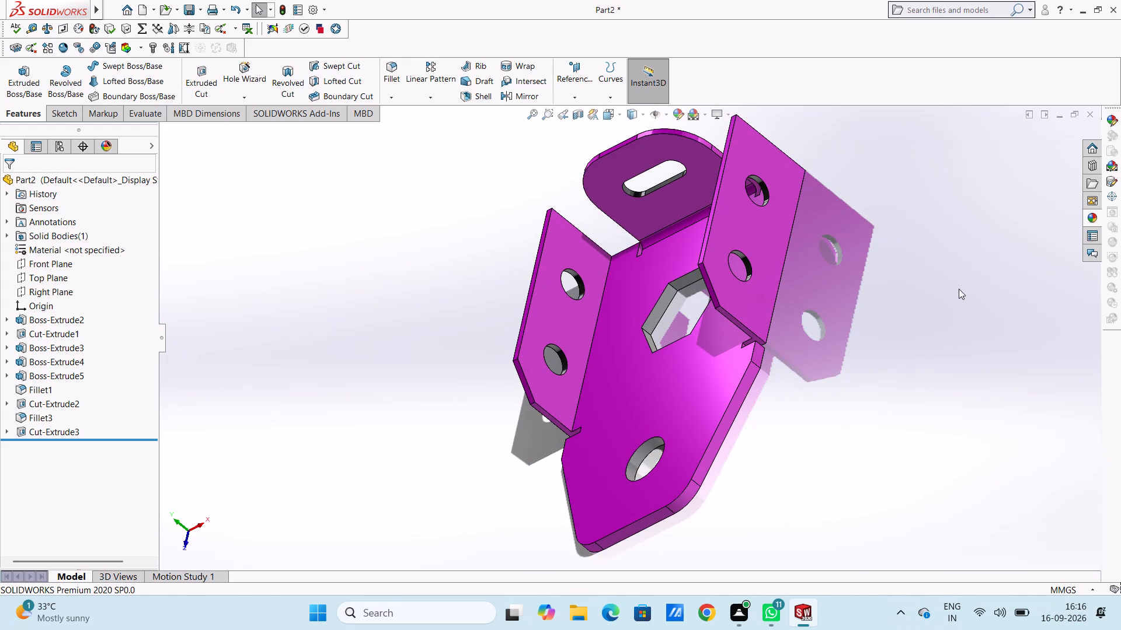
key("ctrl+7")
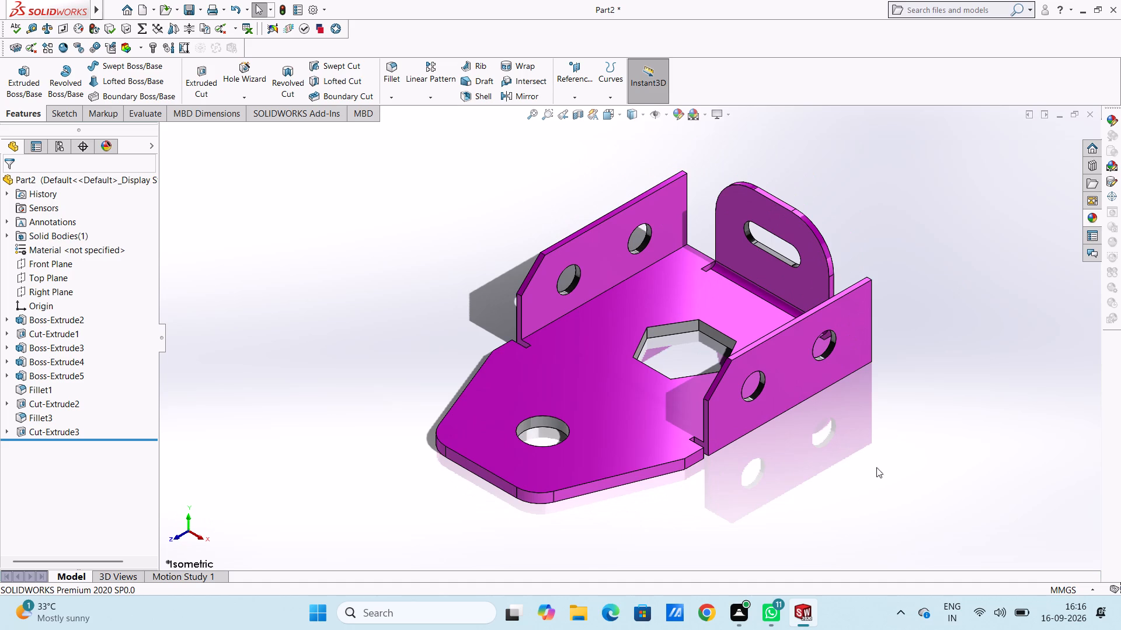
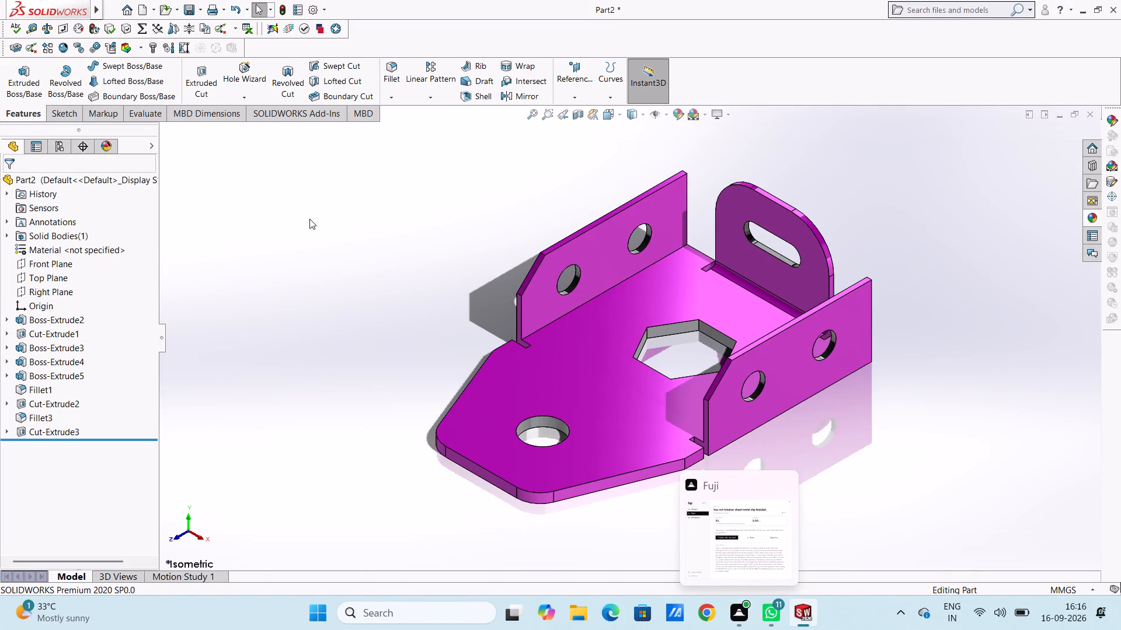
Save the part in the Documents folder as a SOLIDWORKS Part named "hex nut retainer sheet meatal clip bracket".
key("ctrl+s")
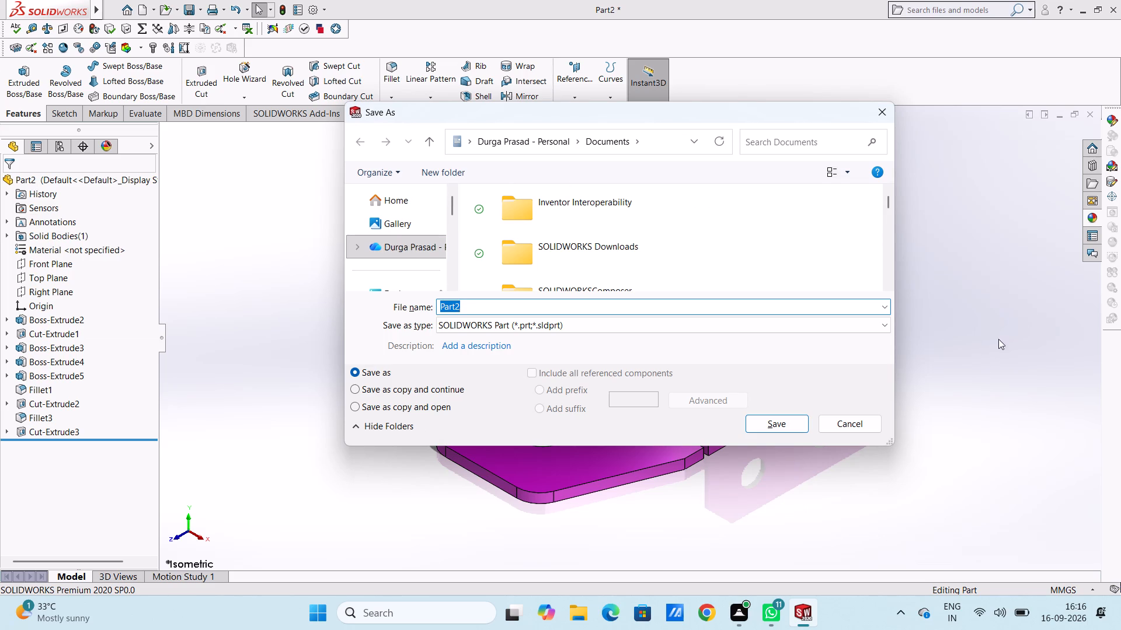
type("hex nut")
key("space")
type("retainer sheet")
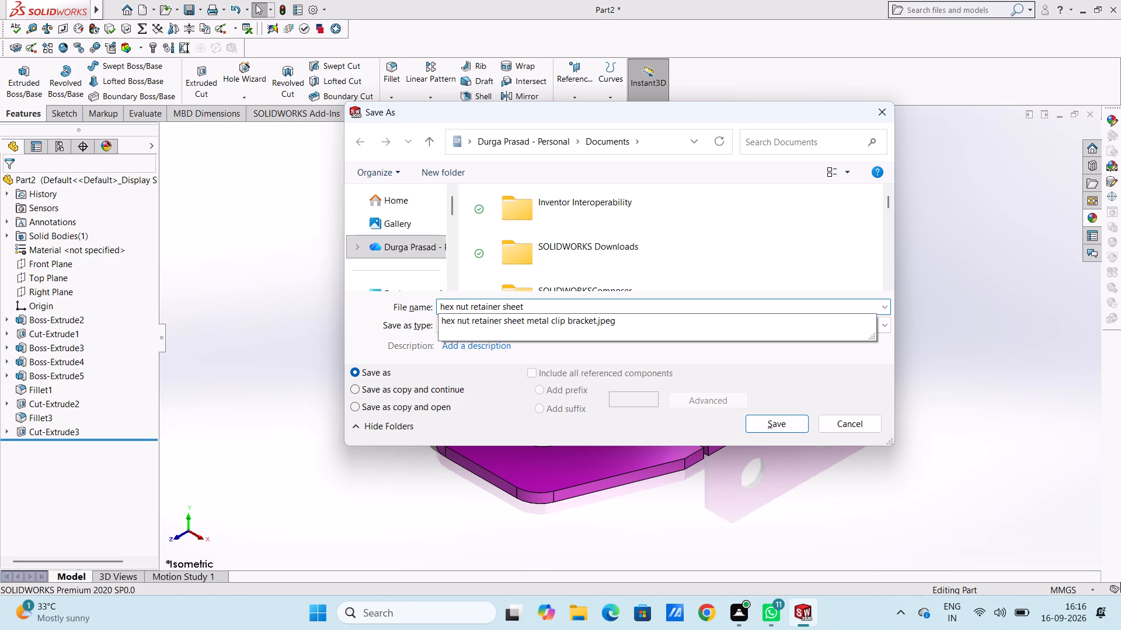
key("space")
type("meatal")
key("space")
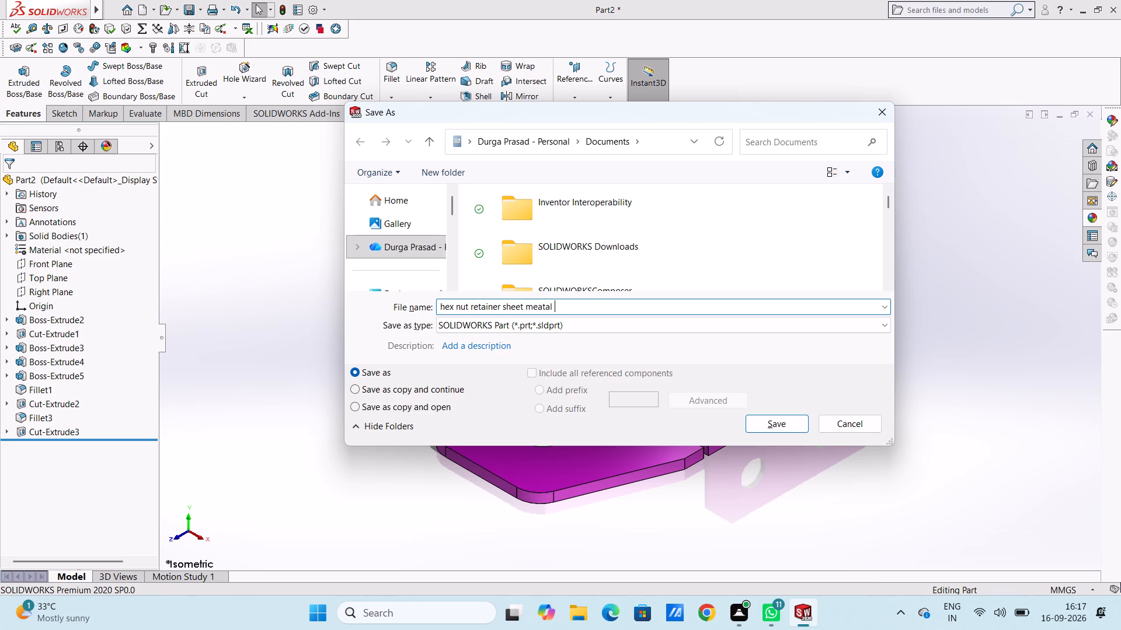
type("clip bracket")
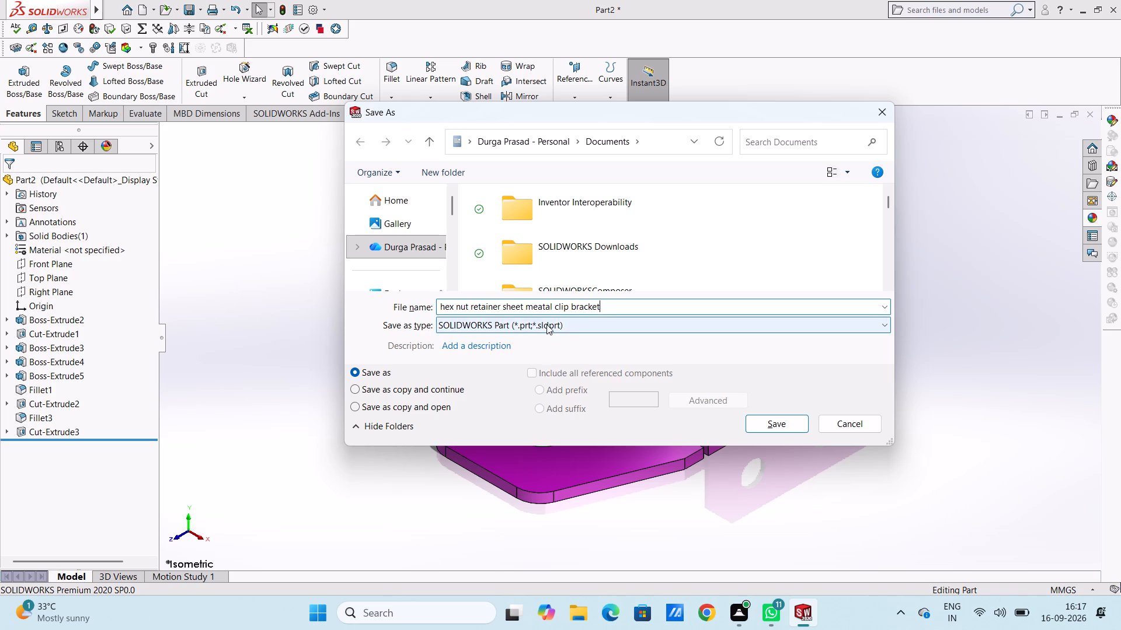
left_click(780, 426)
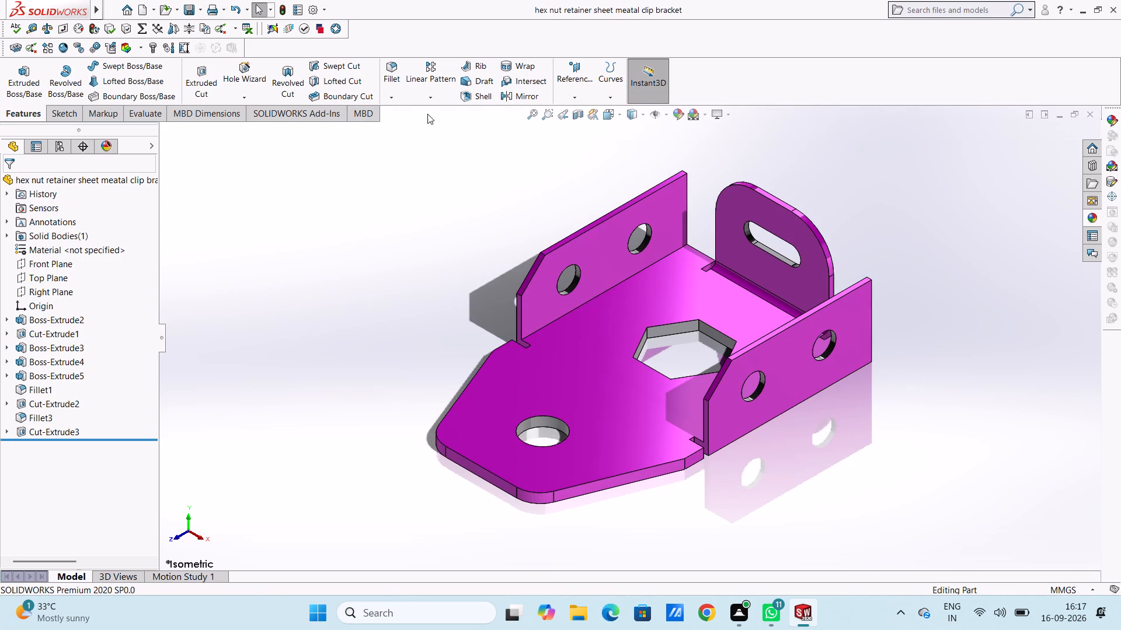
Save a PDF version of the bracket in the Documents folder under the same file name.
left_click(201, 9)
left_click(221, 39)
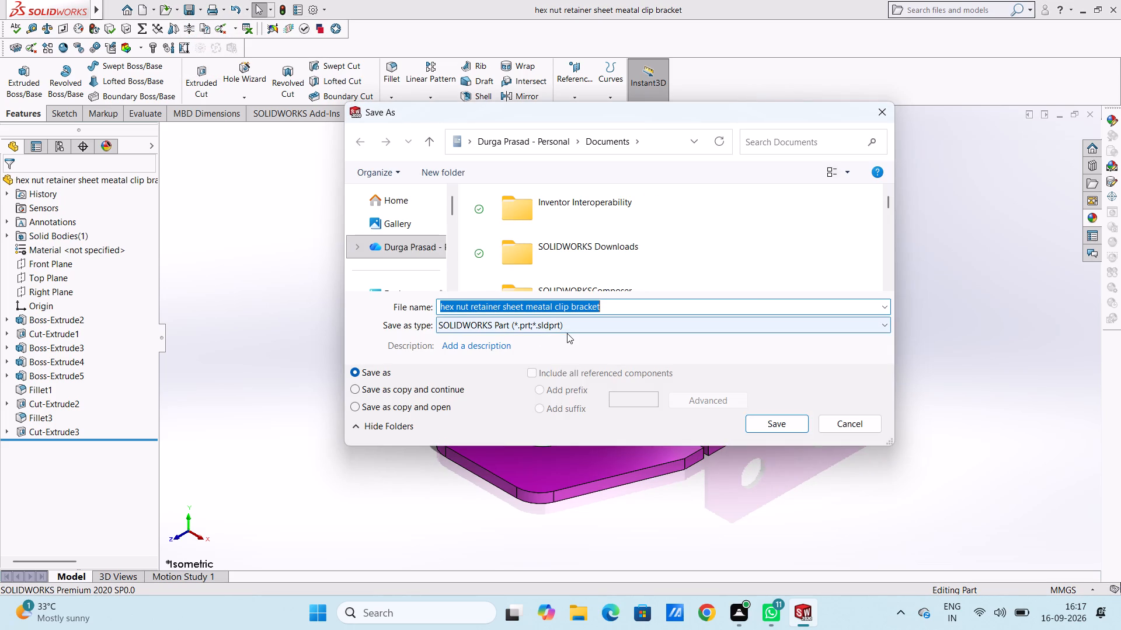
left_click(571, 331)
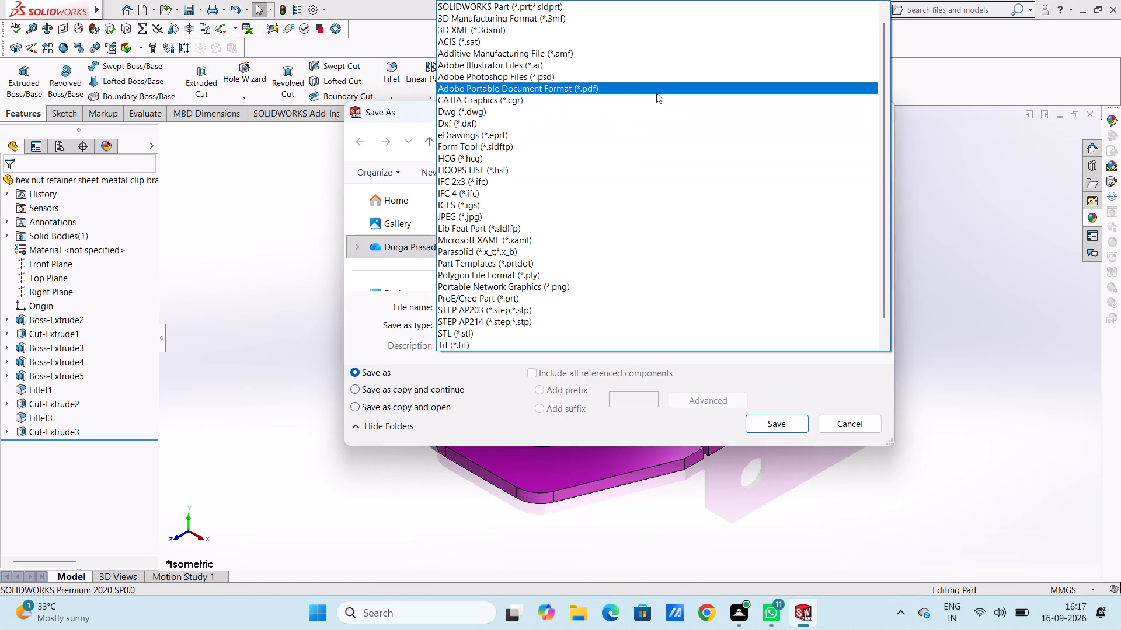
left_click(656, 93)
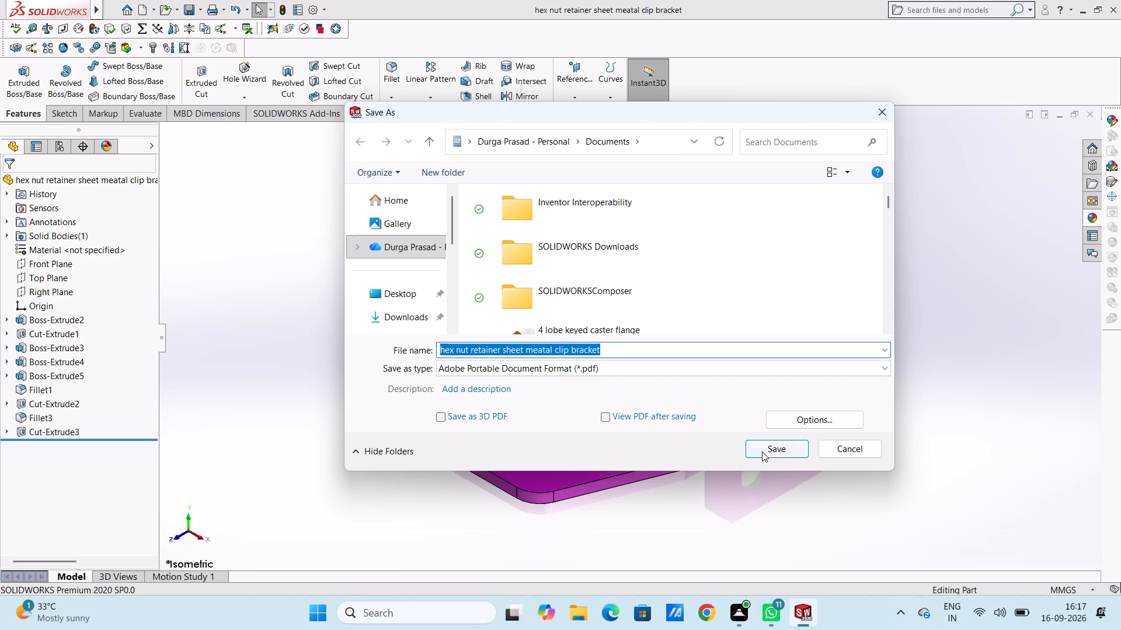
left_click(762, 452)
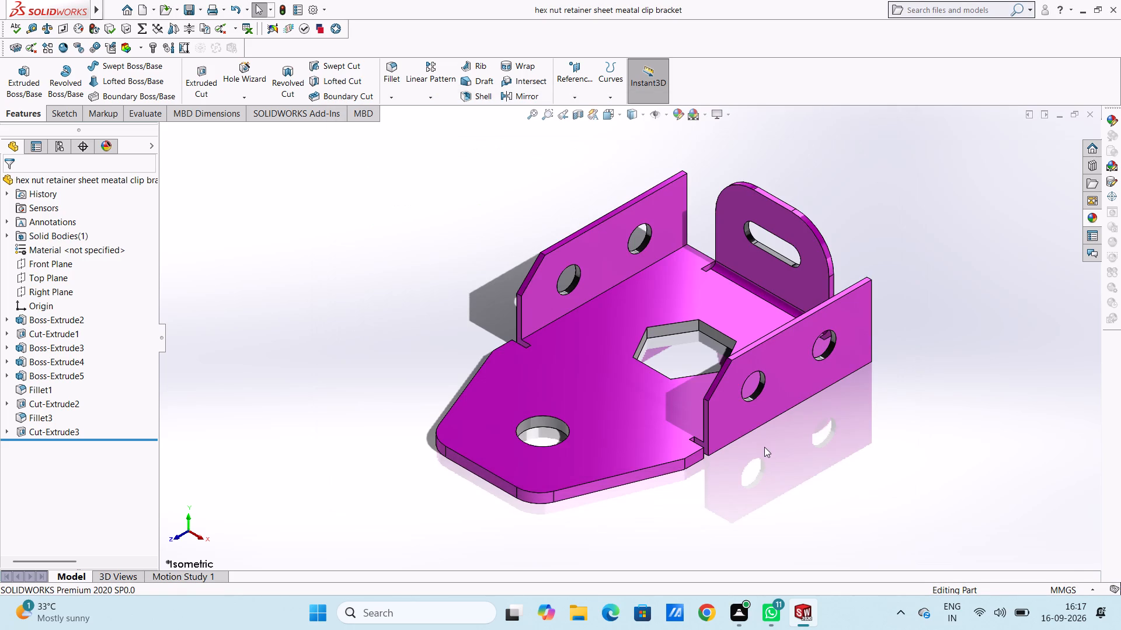